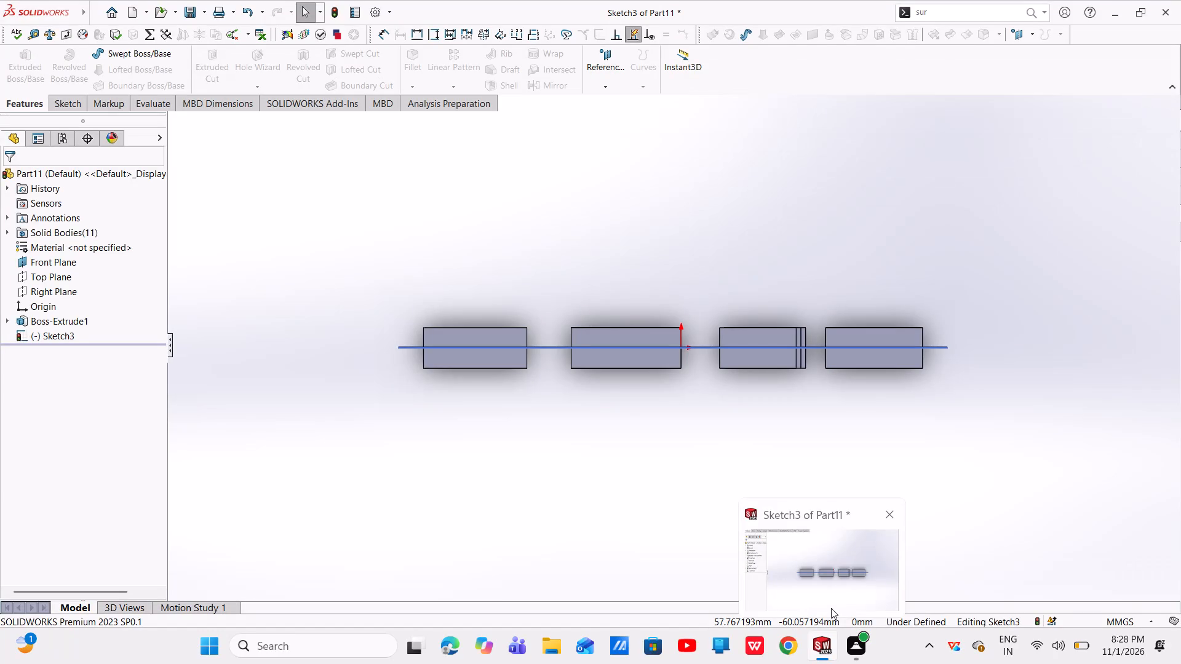
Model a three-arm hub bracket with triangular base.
Switch to SOLIDWORKS and create a new blank part document.
click(831, 608)
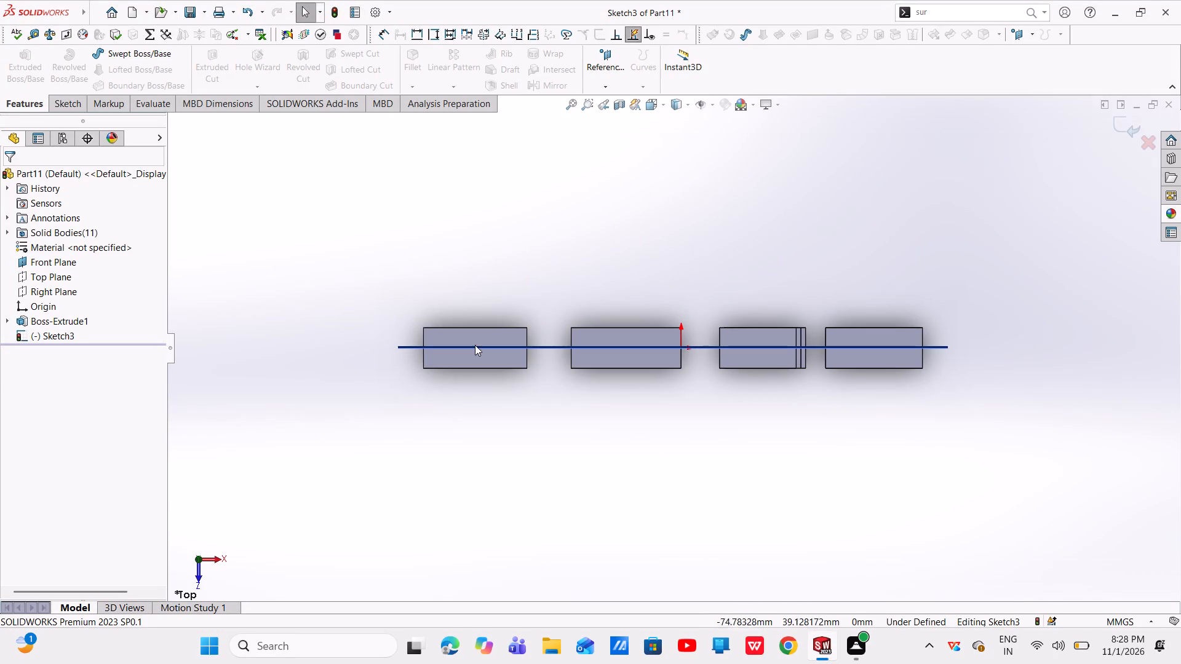
click(132, 10)
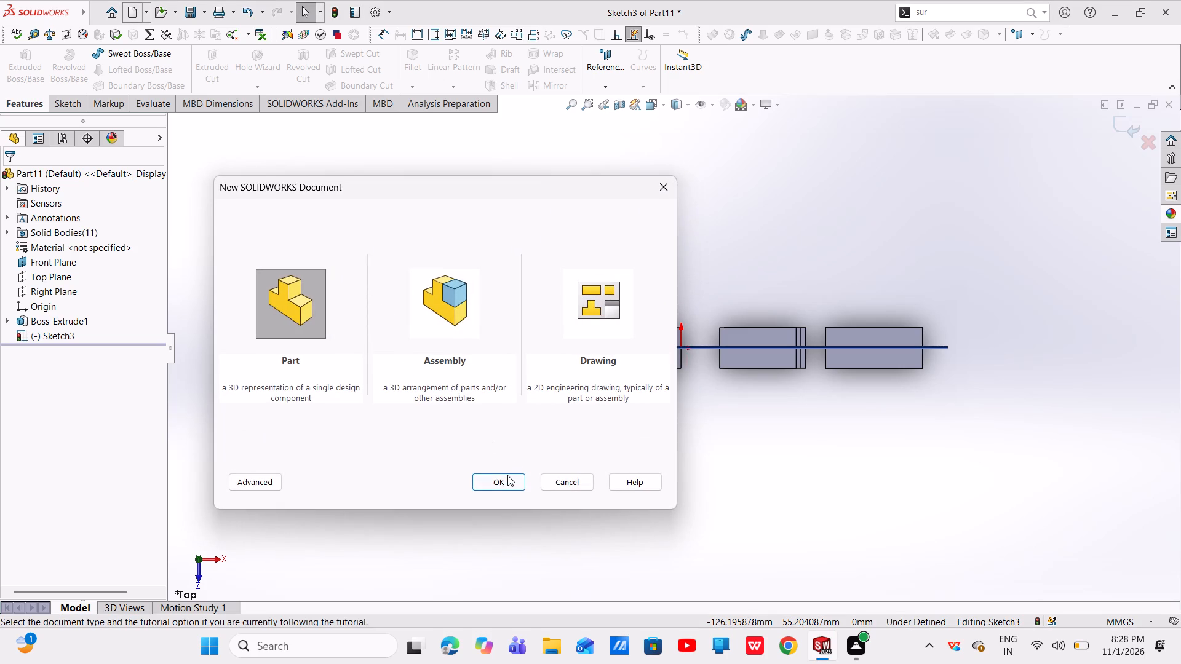
click(506, 476)
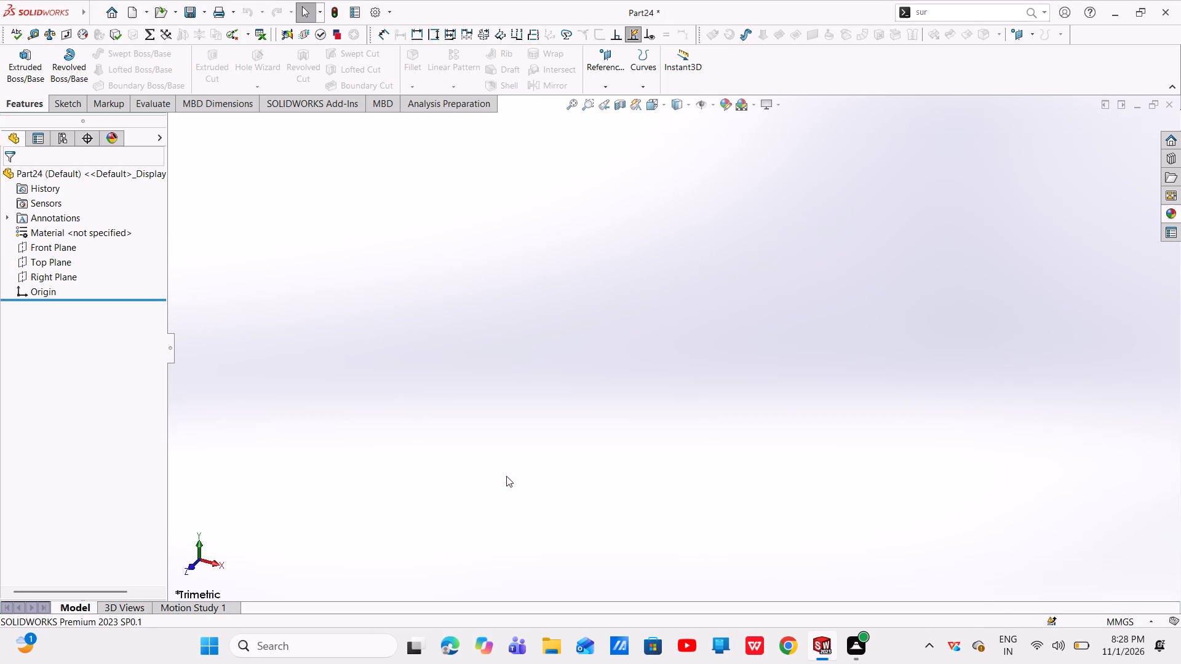
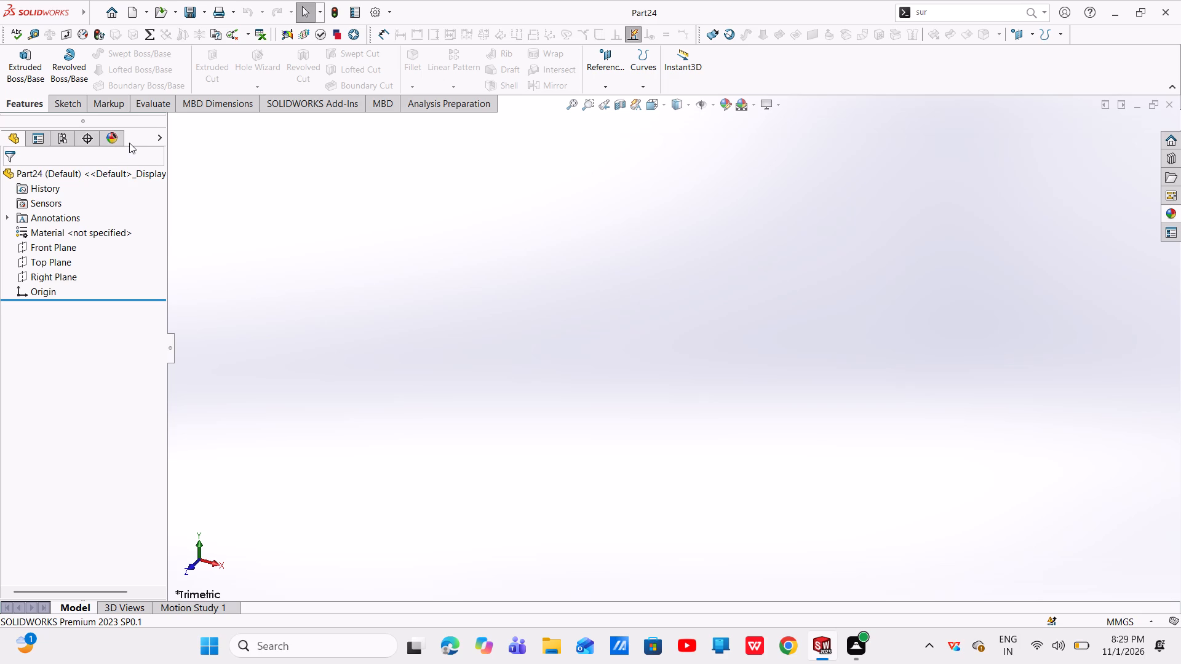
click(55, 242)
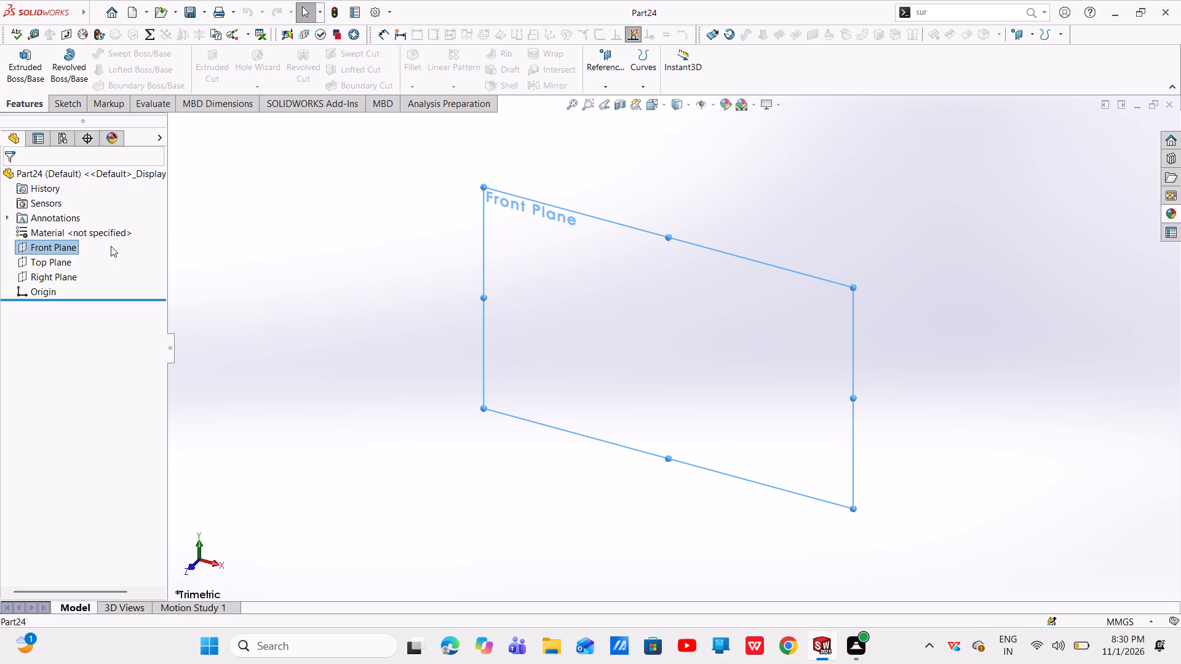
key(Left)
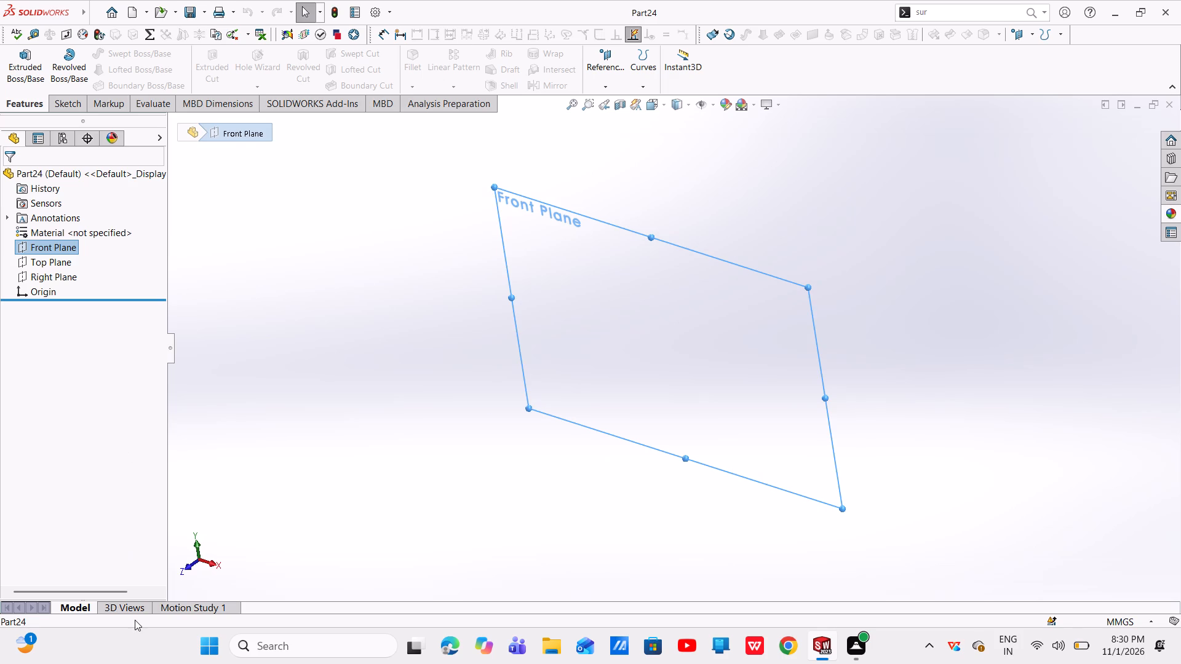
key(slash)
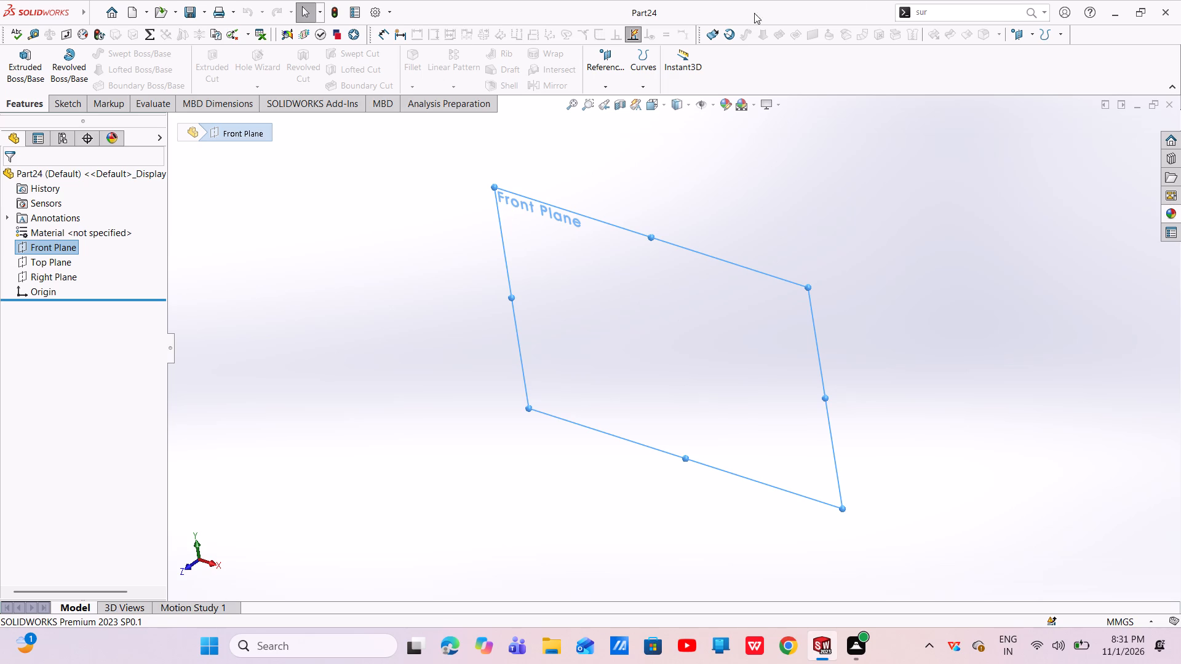
Start a sketch on the Top Plane and draw a circle centred on the origin with a radius of about 67 mm.
click(65, 259)
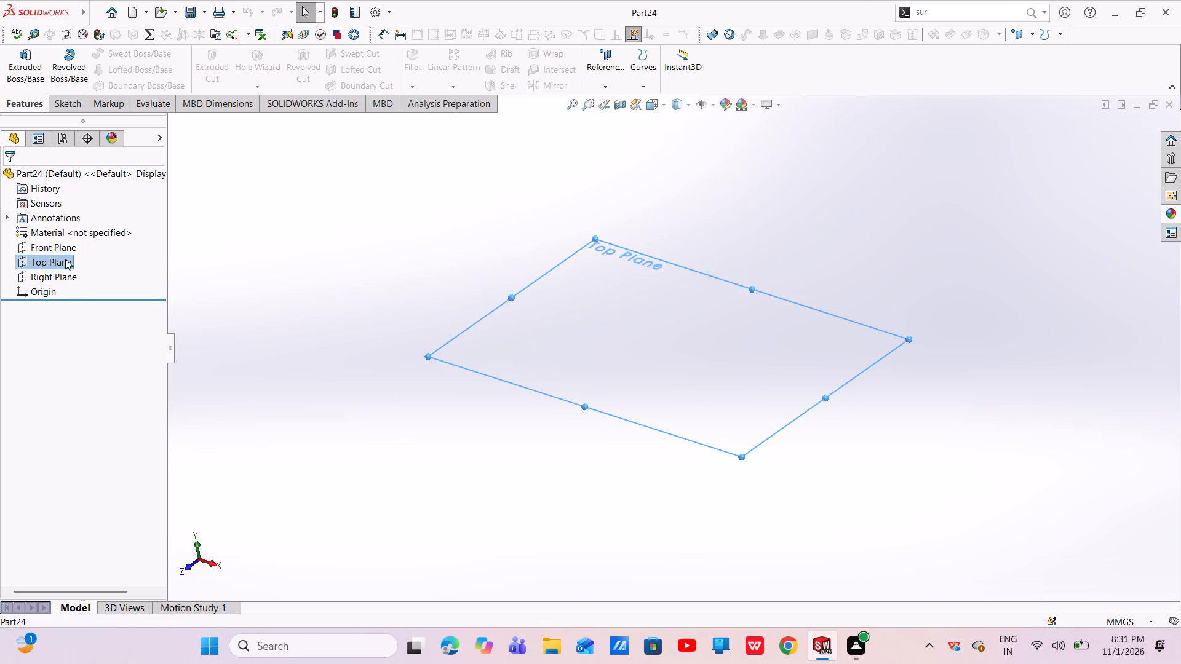
click(71, 246)
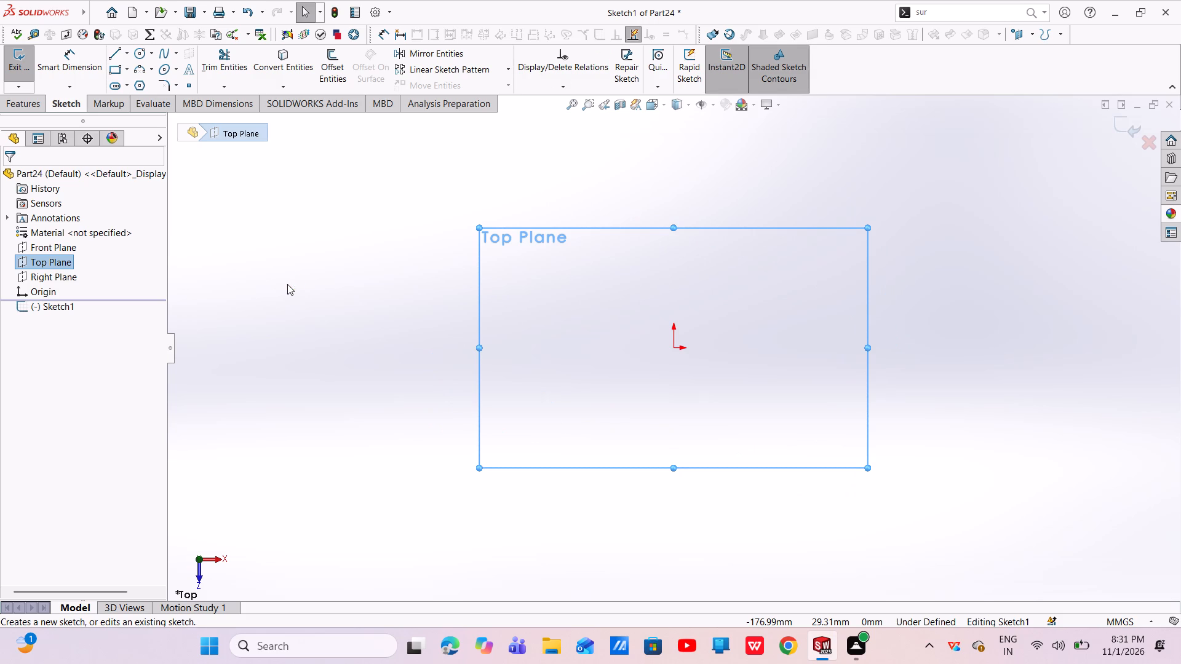
click(137, 53)
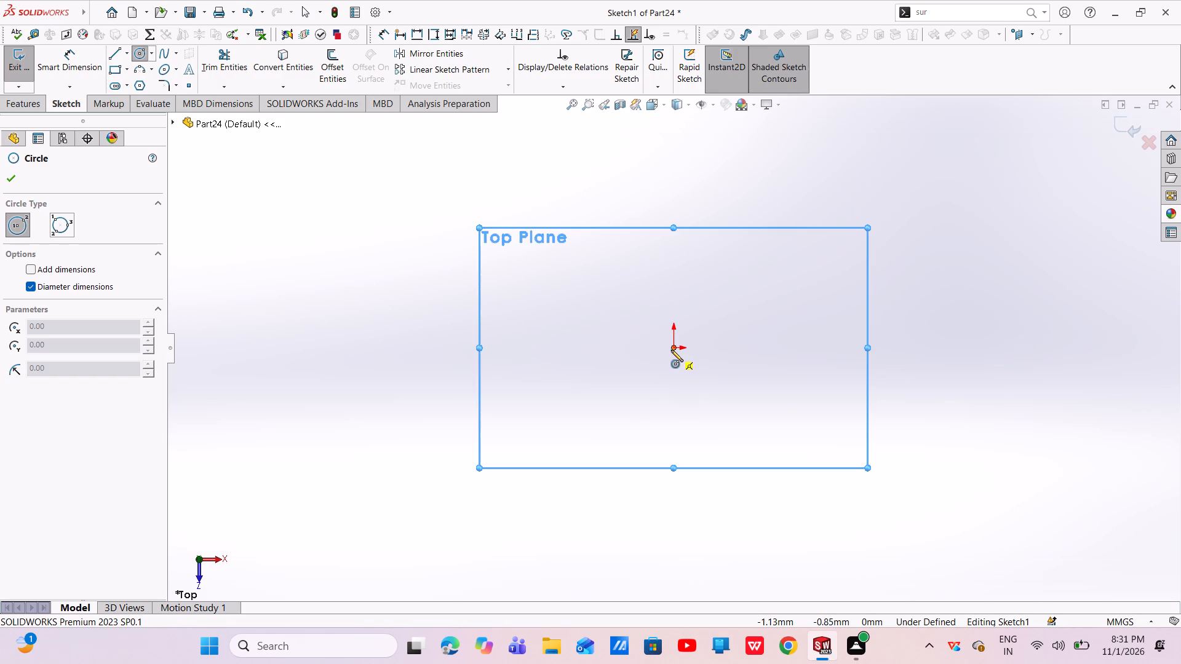
drag(671, 349, 715, 489)
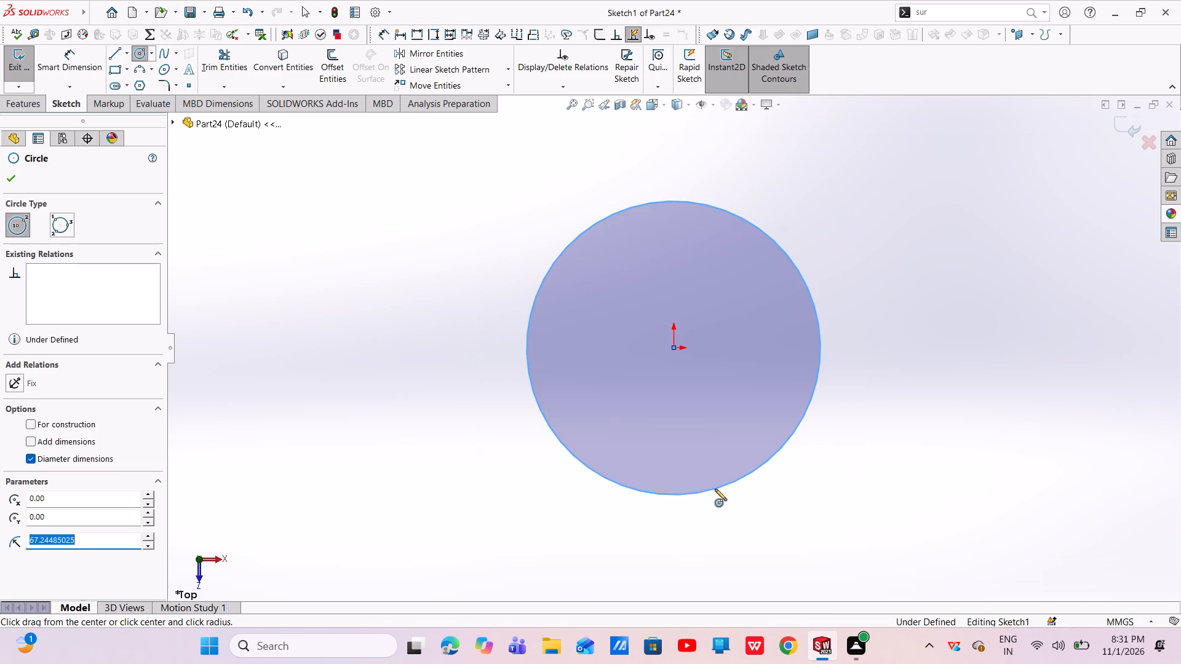
right_click(715, 489)
click(728, 498)
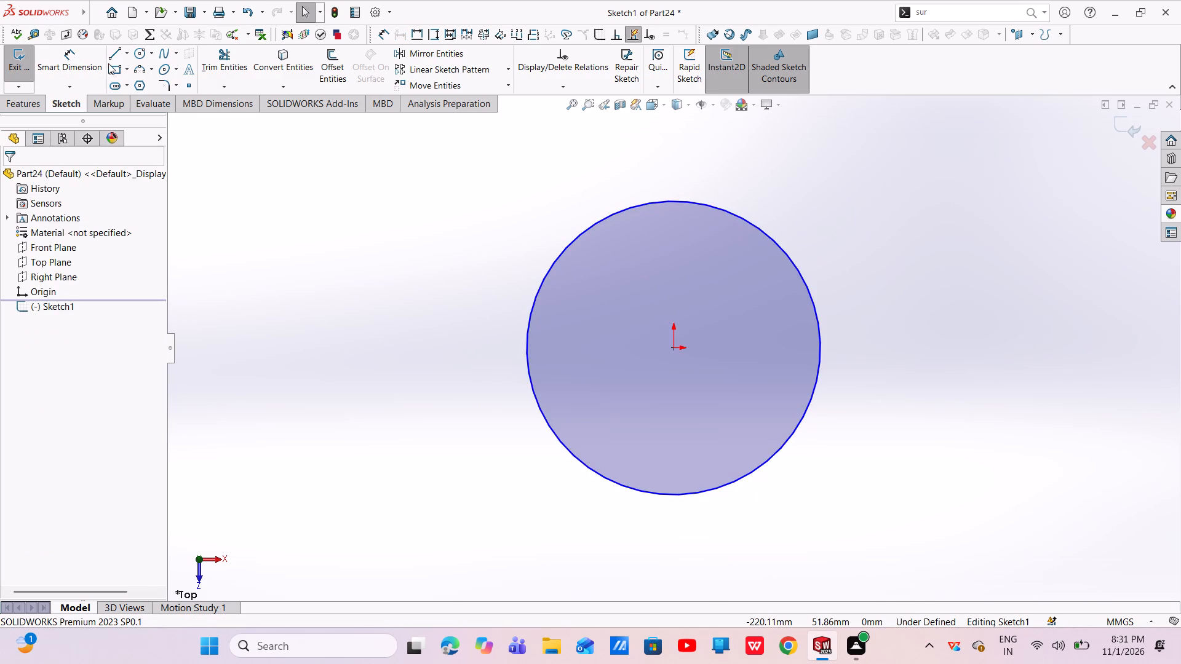
Sketch a smaller concentric circle centred on the origin with a radius of about 47 mm.
click(135, 54)
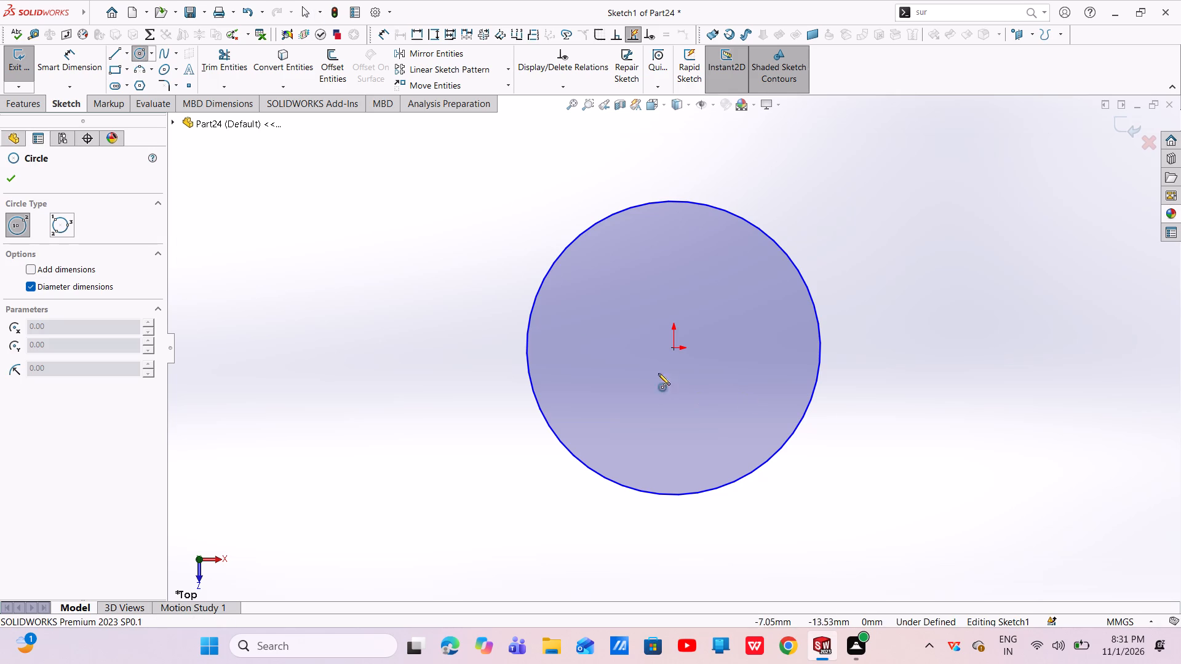
drag(677, 349, 682, 366)
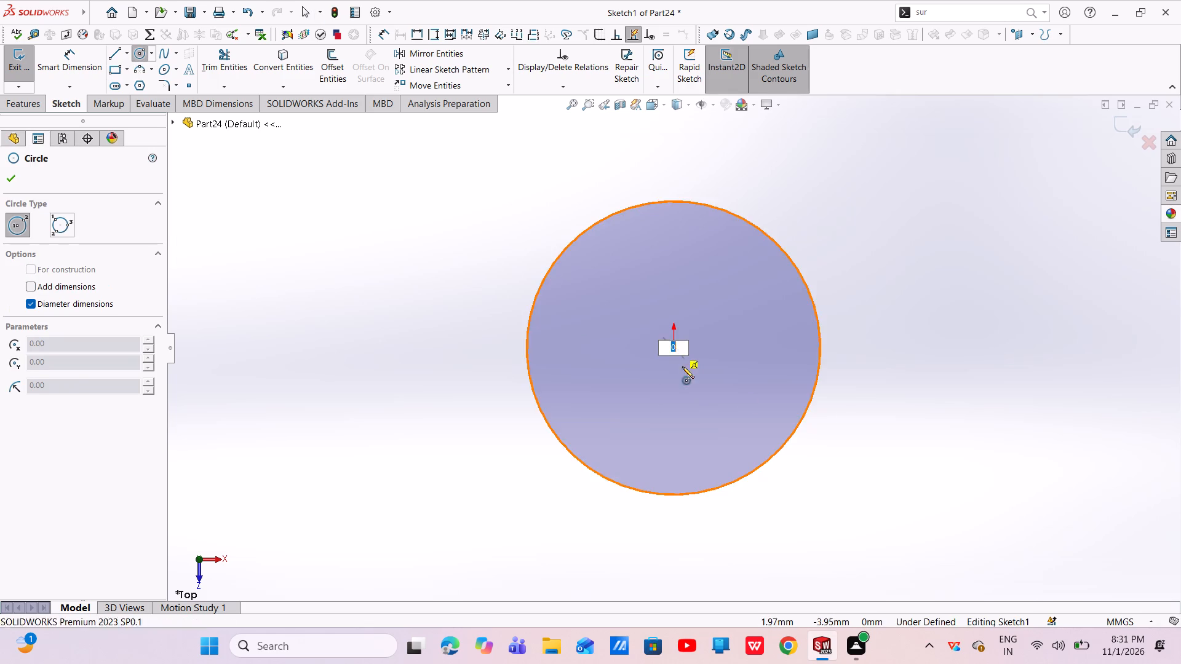
drag(682, 366, 723, 437)
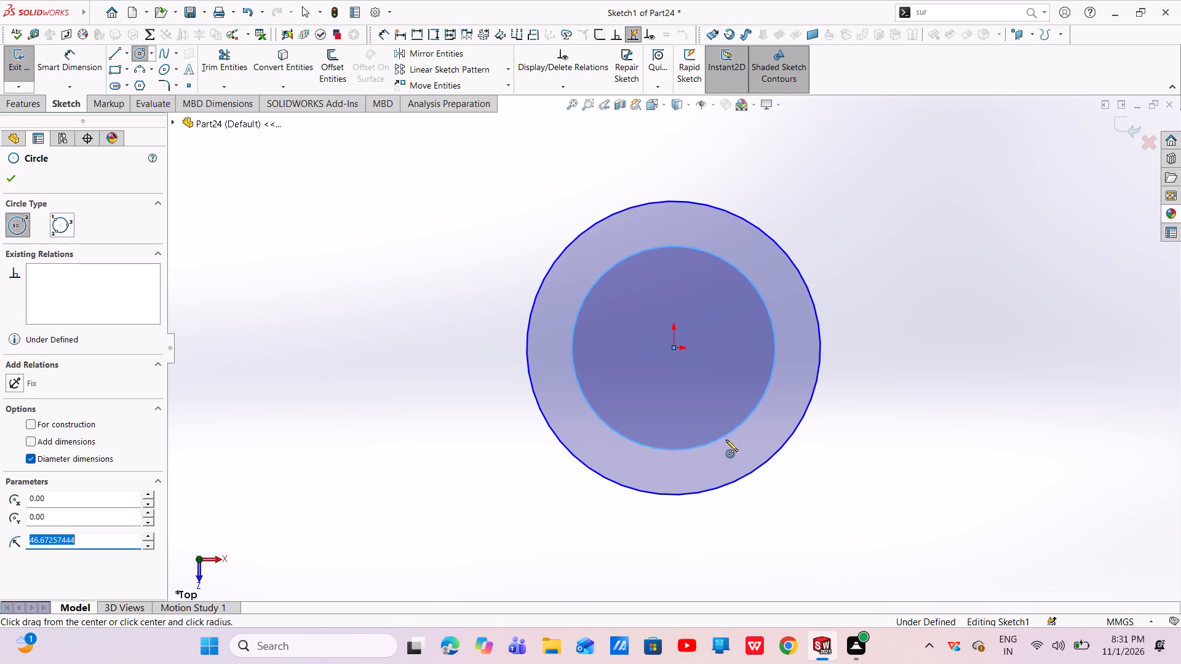
right_click(870, 451)
click(899, 462)
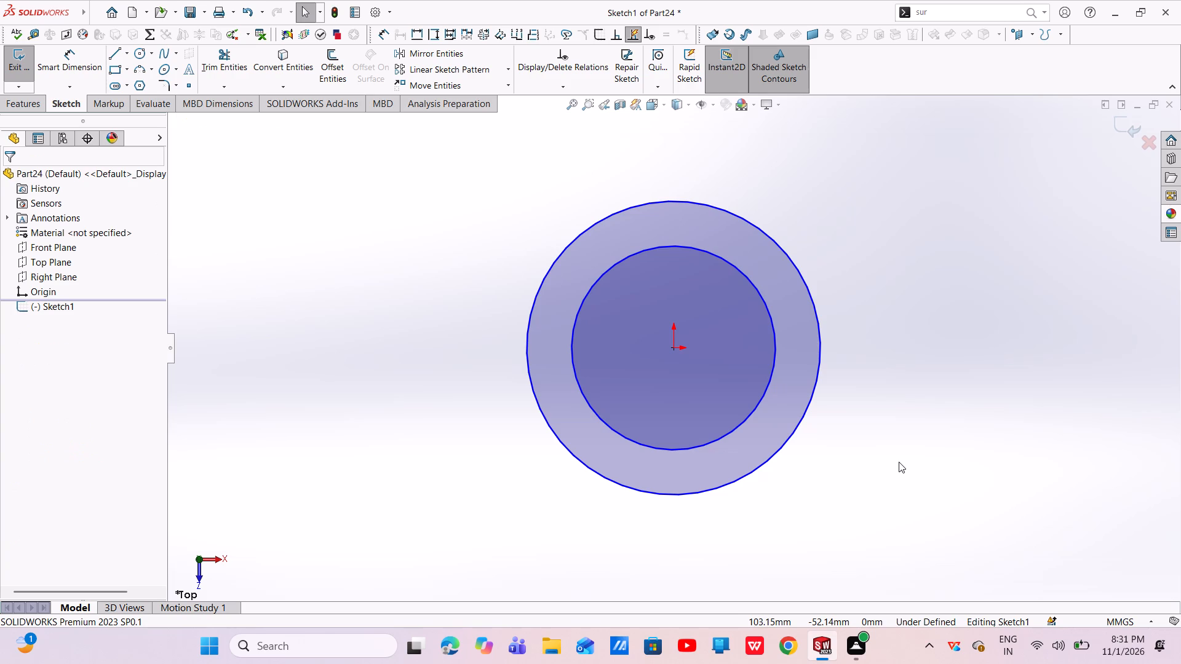
Draw a vertical centerline about 67 mm long from the origin down to the outer circle's lowest point.
click(129, 58)
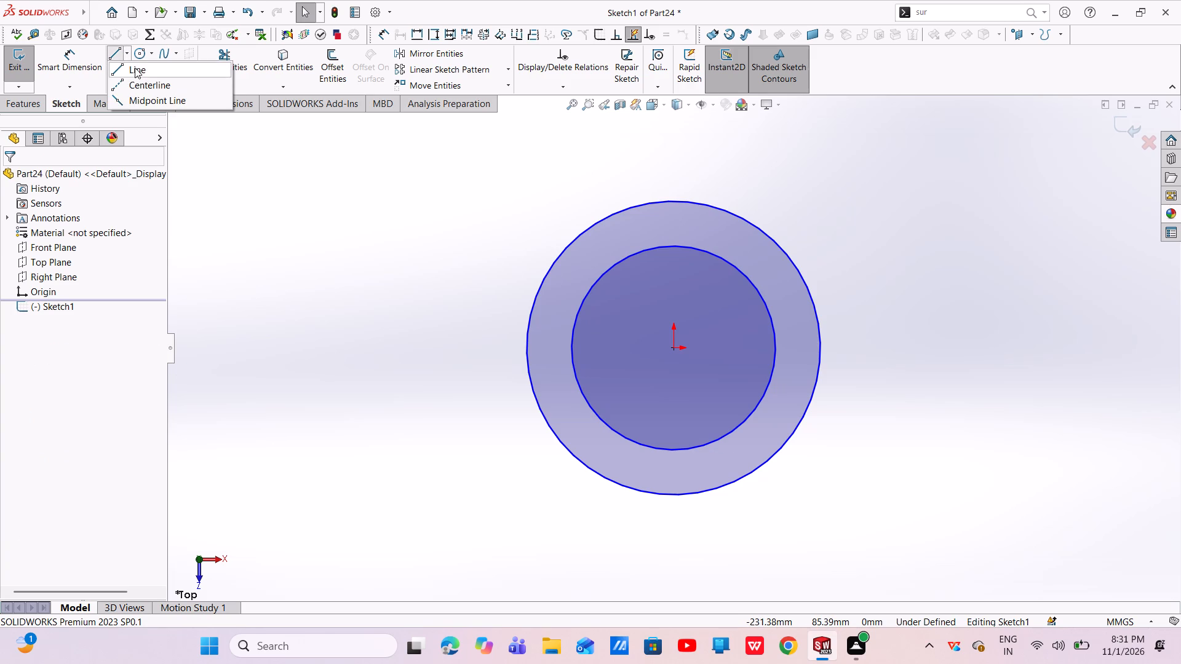
click(140, 86)
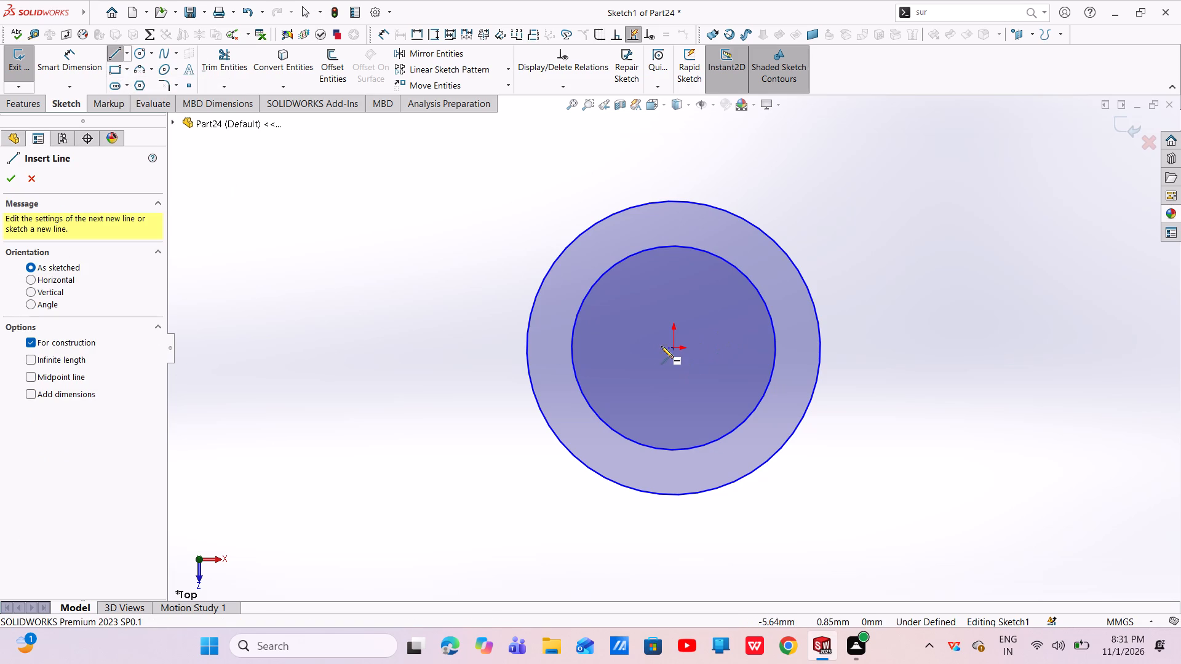
click(673, 347)
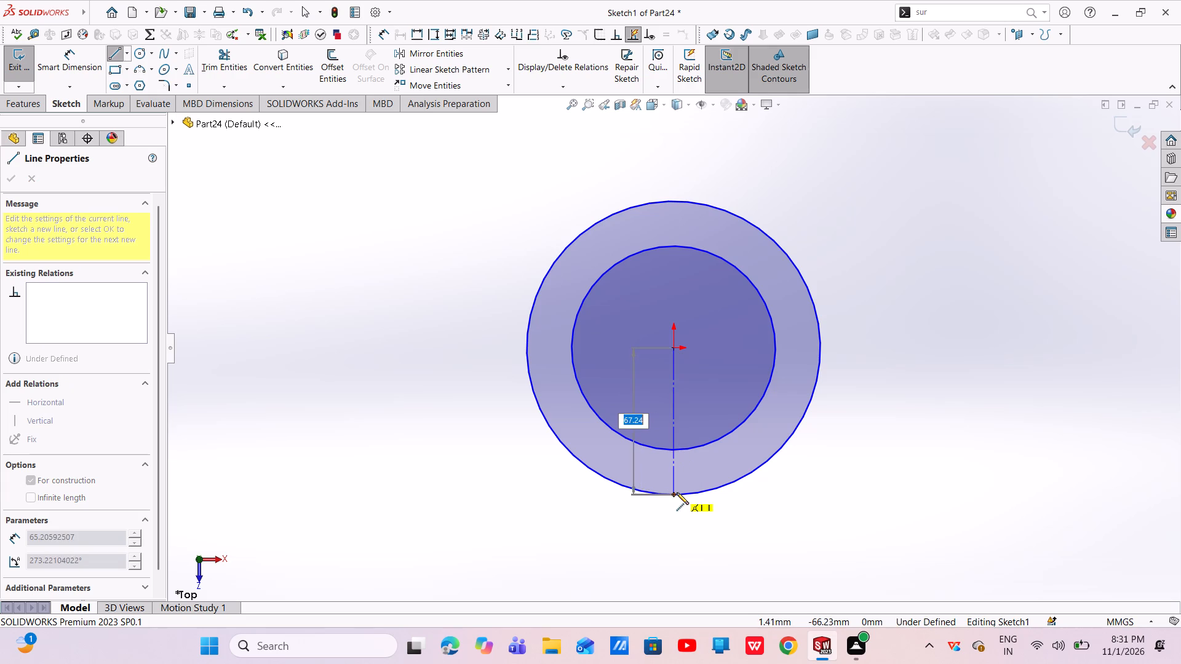
click(675, 493)
right_click(674, 493)
click(699, 503)
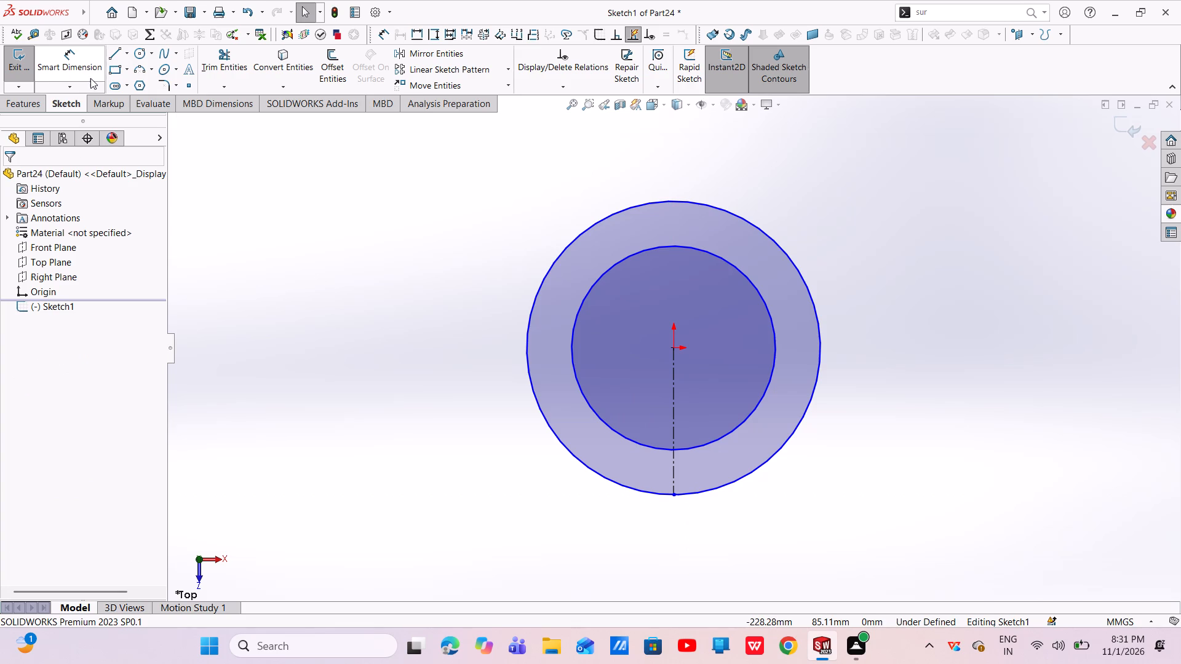
Sketch a small corner rectangle across the centerline, just below the bottom of the inner circle.
click(117, 71)
scroll(661, 442, down, 4)
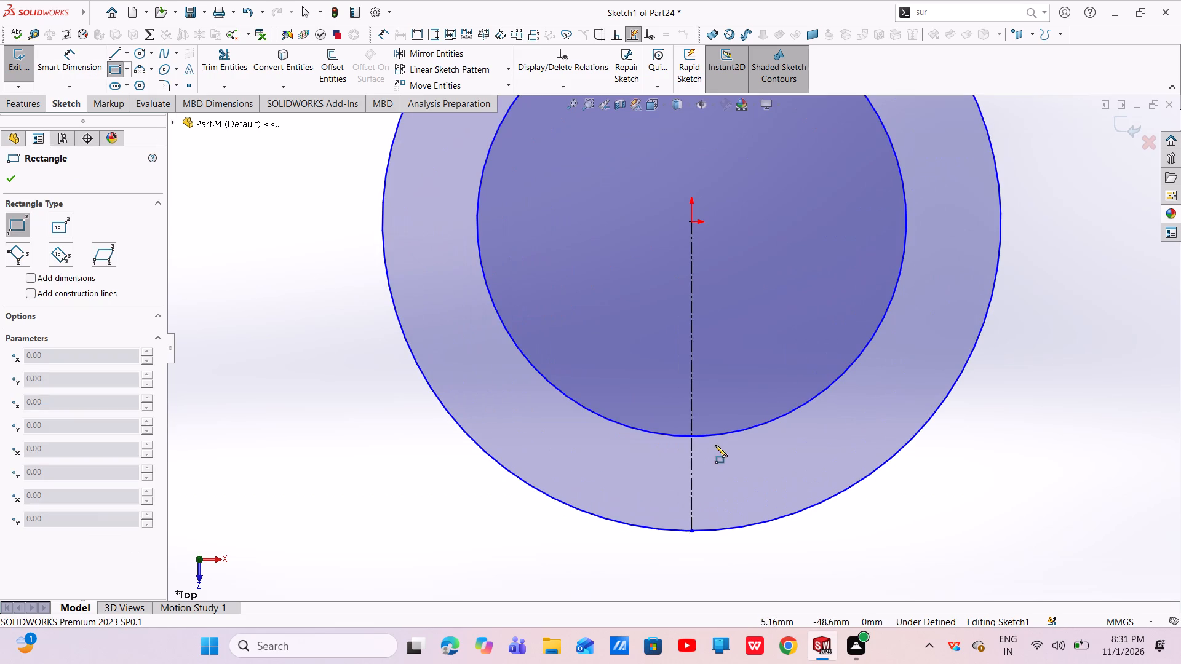
click(713, 435)
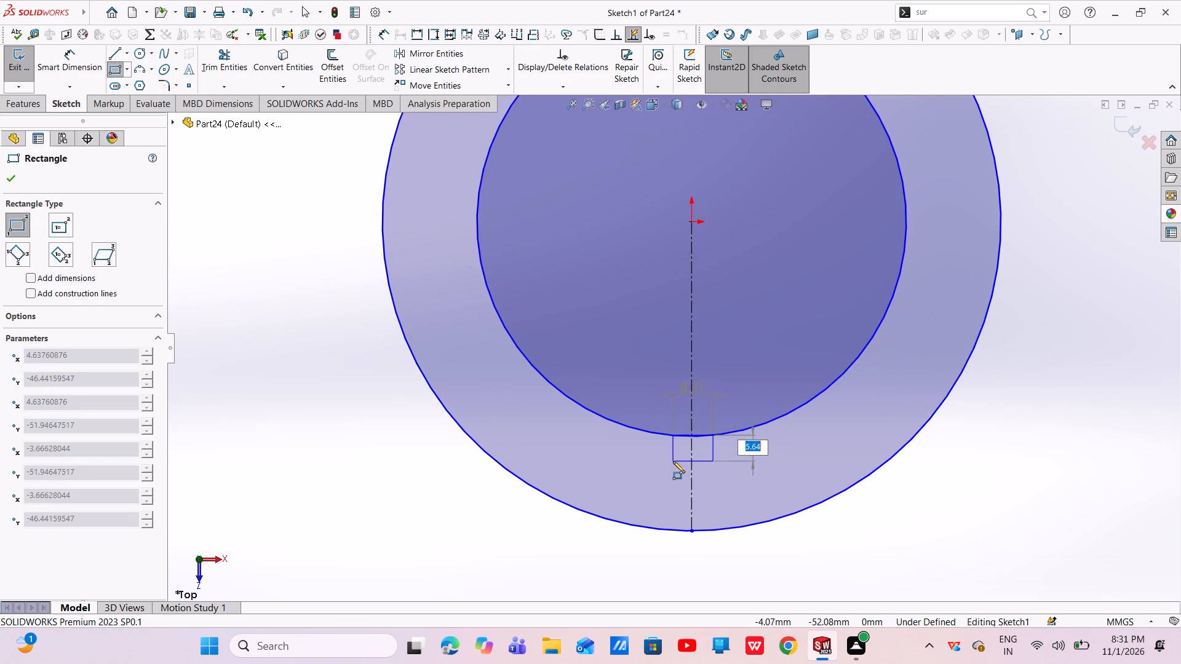
click(656, 474)
right_click(656, 474)
click(662, 484)
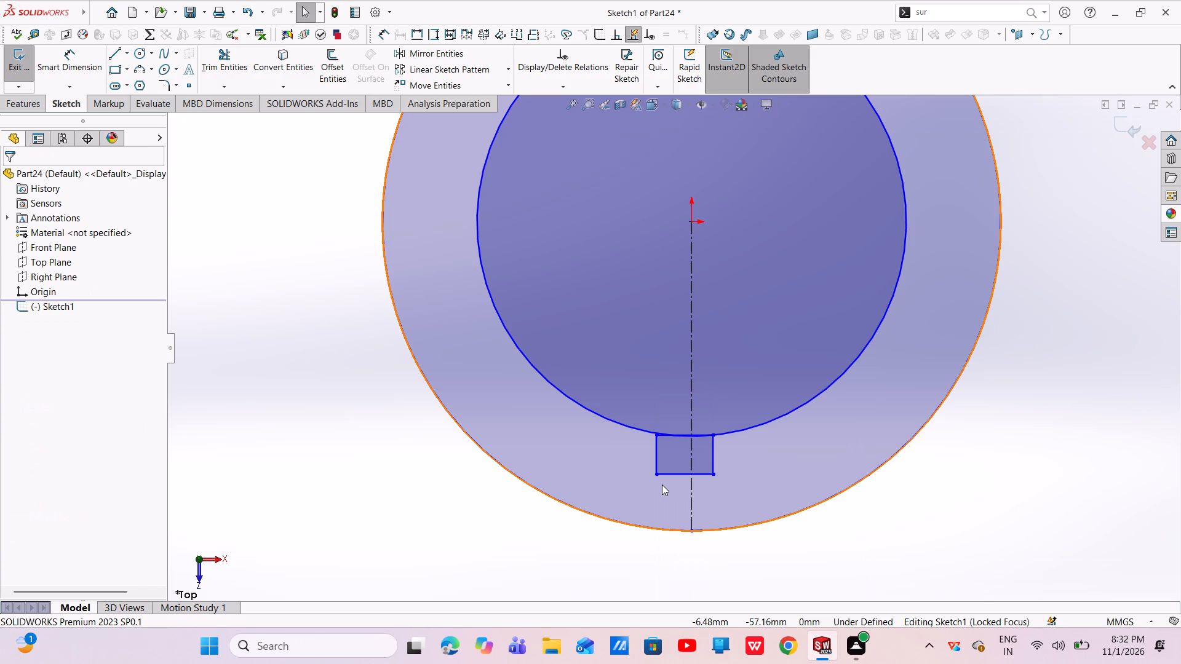
Dimension the outer circle's diameter to 64 mm.
scroll(459, 425, up, 4)
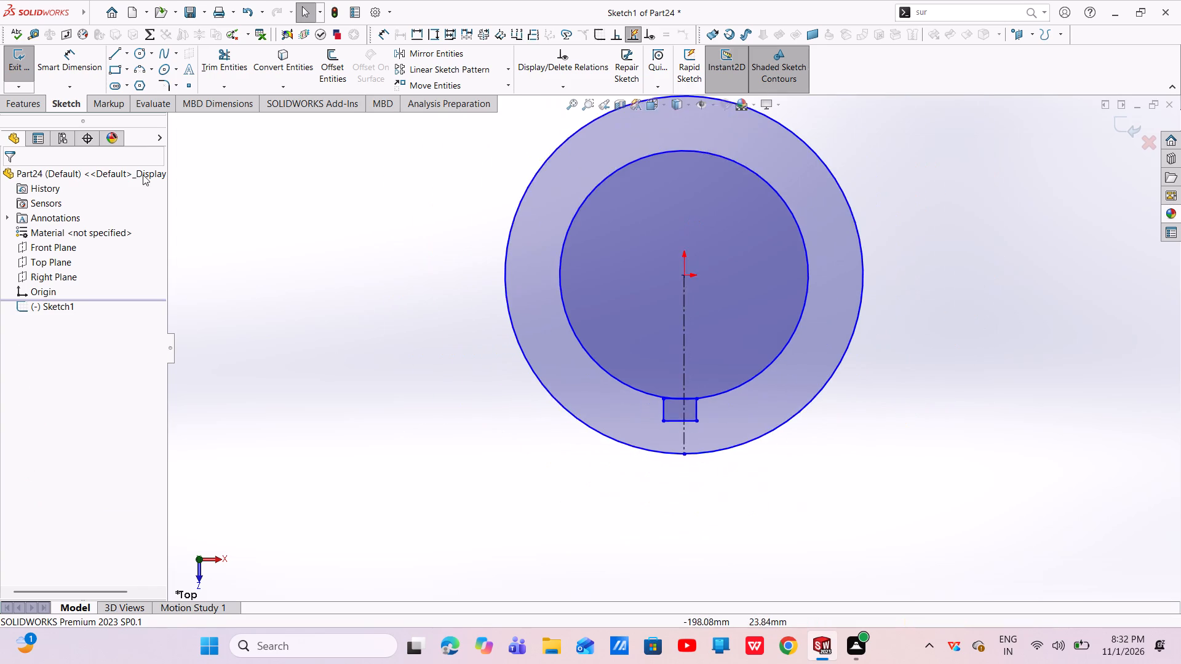
click(67, 59)
click(535, 307)
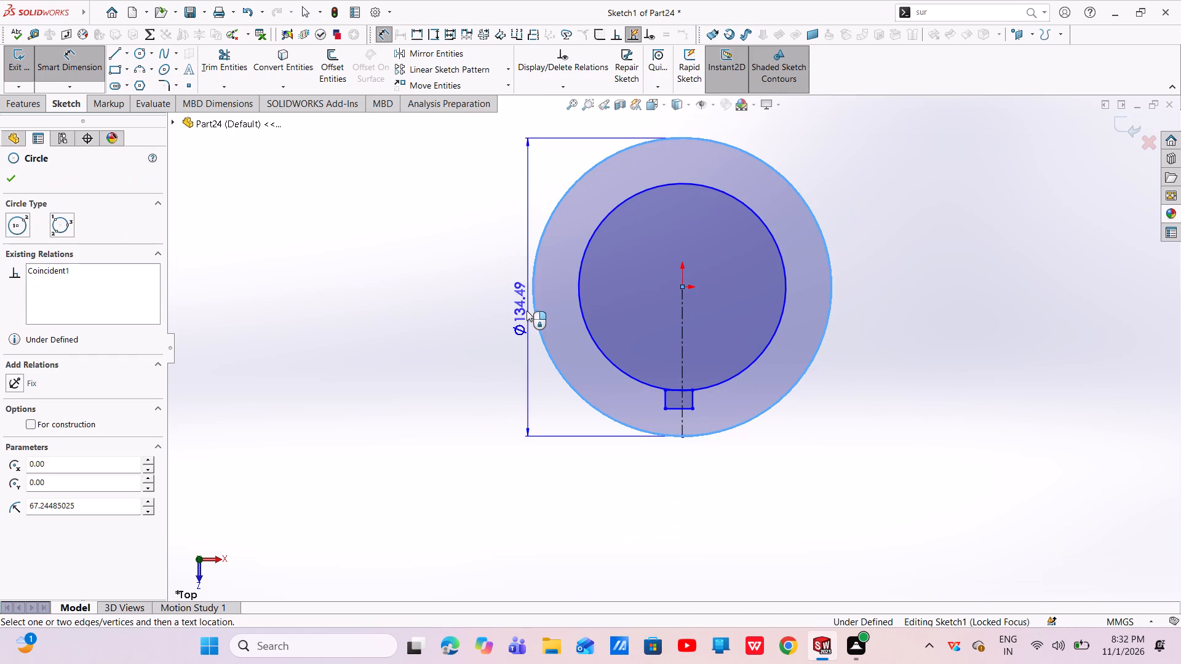
click(522, 314)
key(BackSpace)
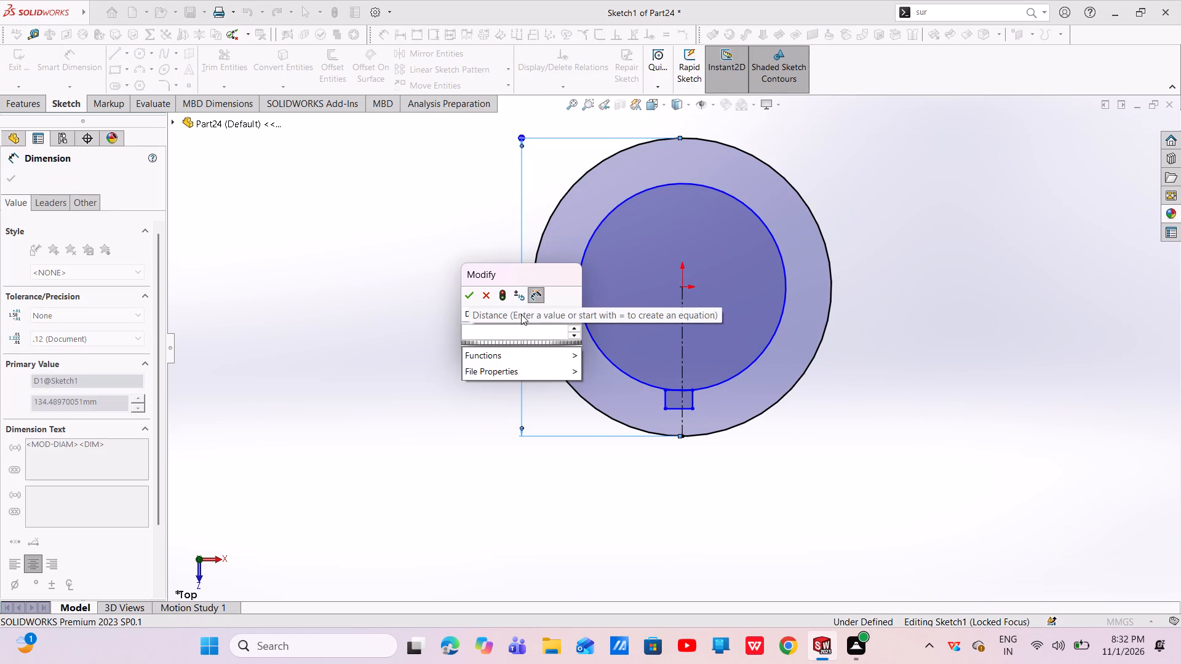
text(64)
key(Return)
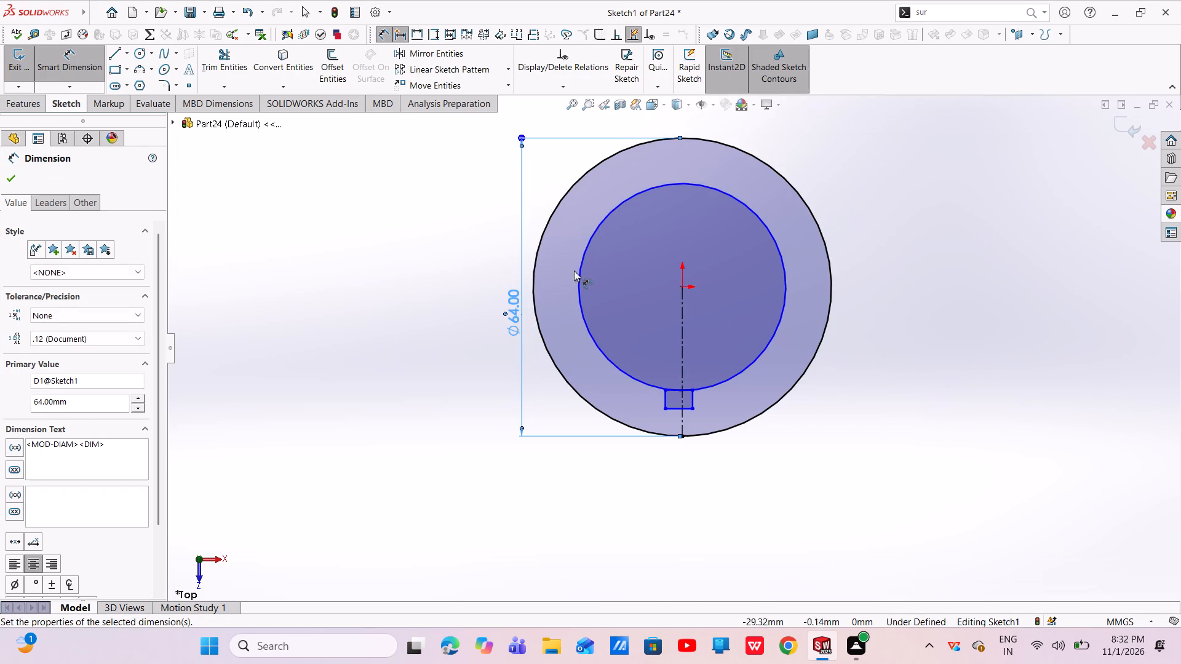
Dimension the inner circle's diameter to 40 mm.
click(581, 315)
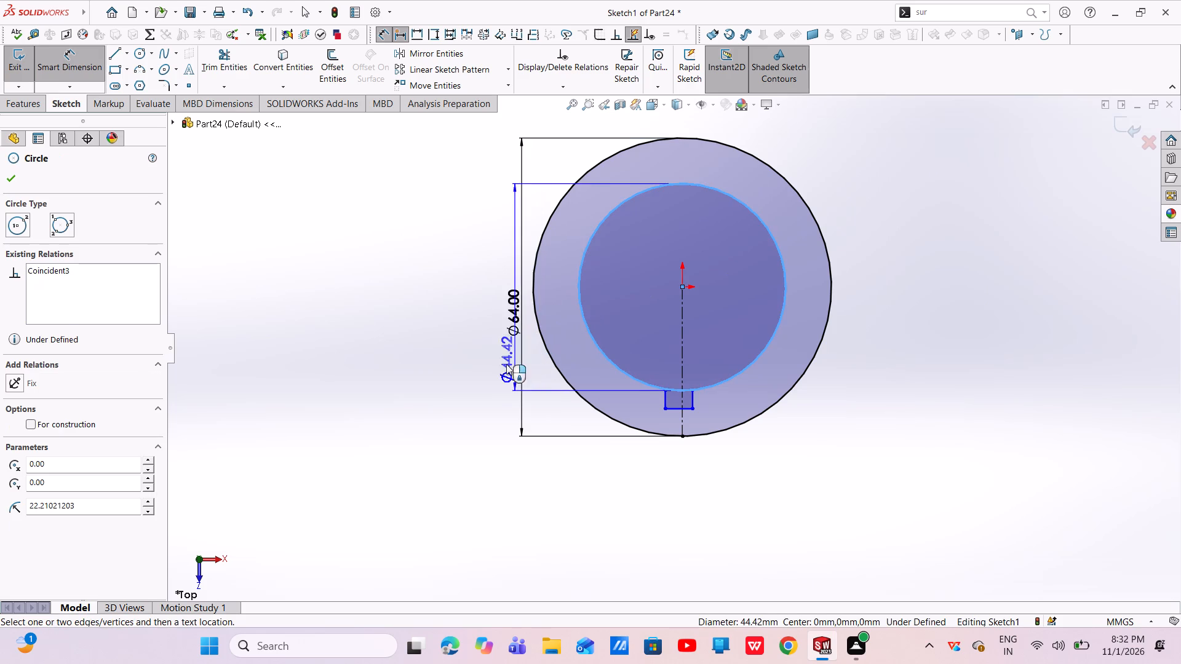
click(501, 365)
key(BackSpace)
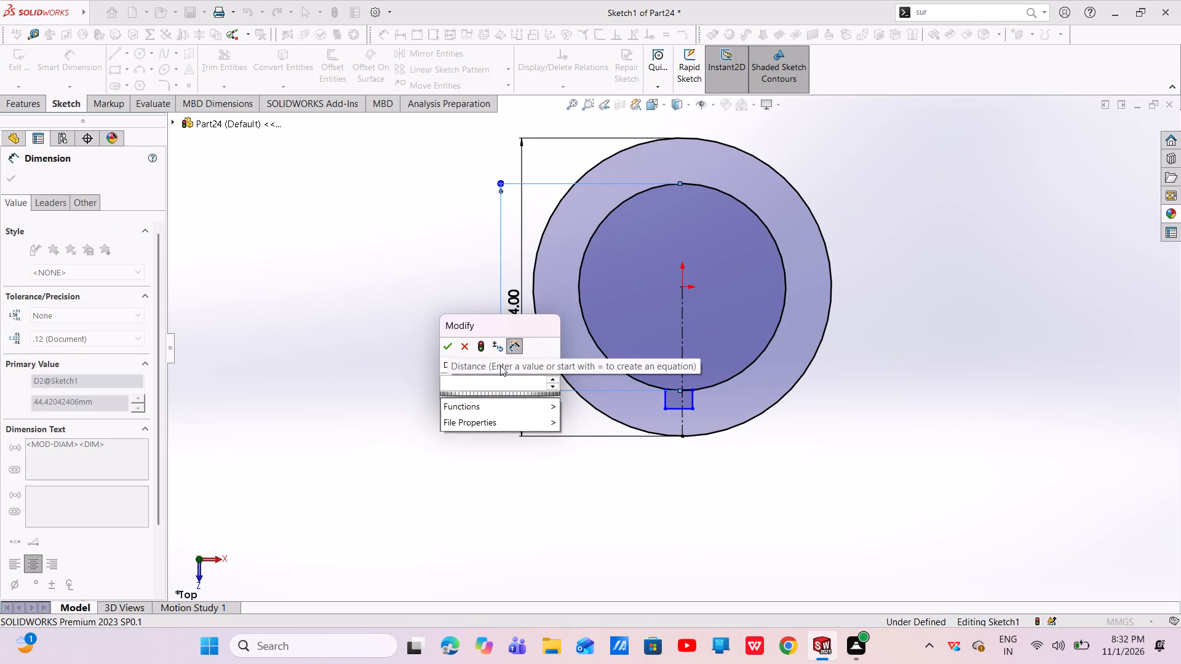
text(40)
key(Return)
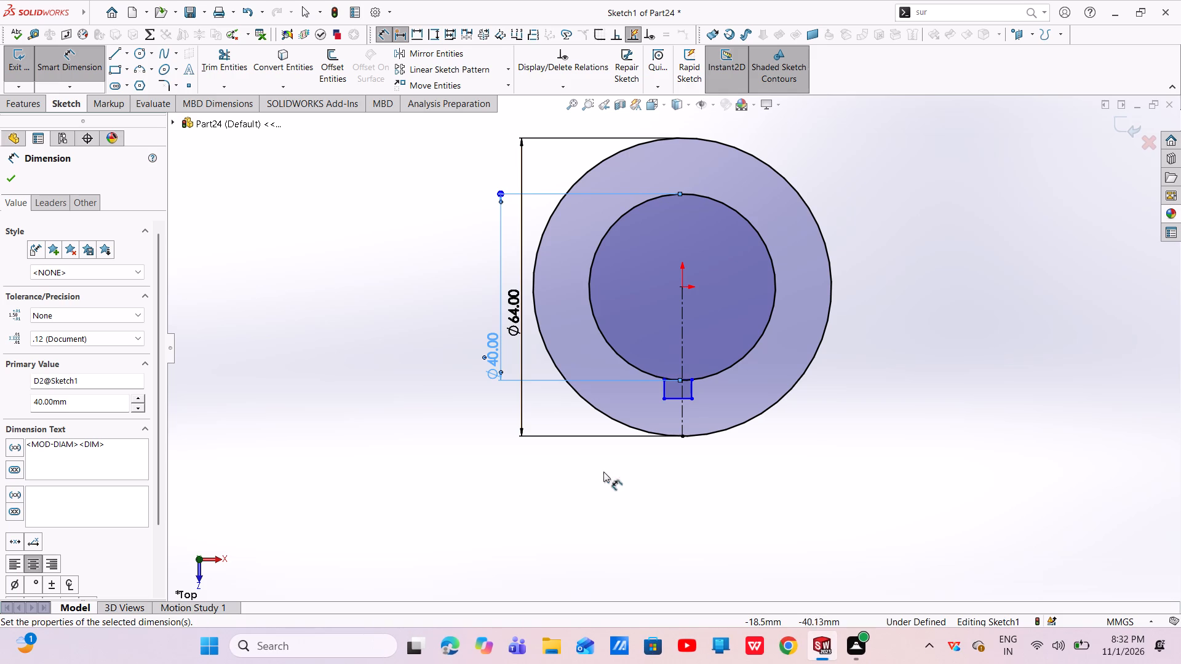
Dimension the small rectangle's bottom edge to a width of 5 mm.
scroll(674, 382, down, 6)
scroll(710, 379, up, 3)
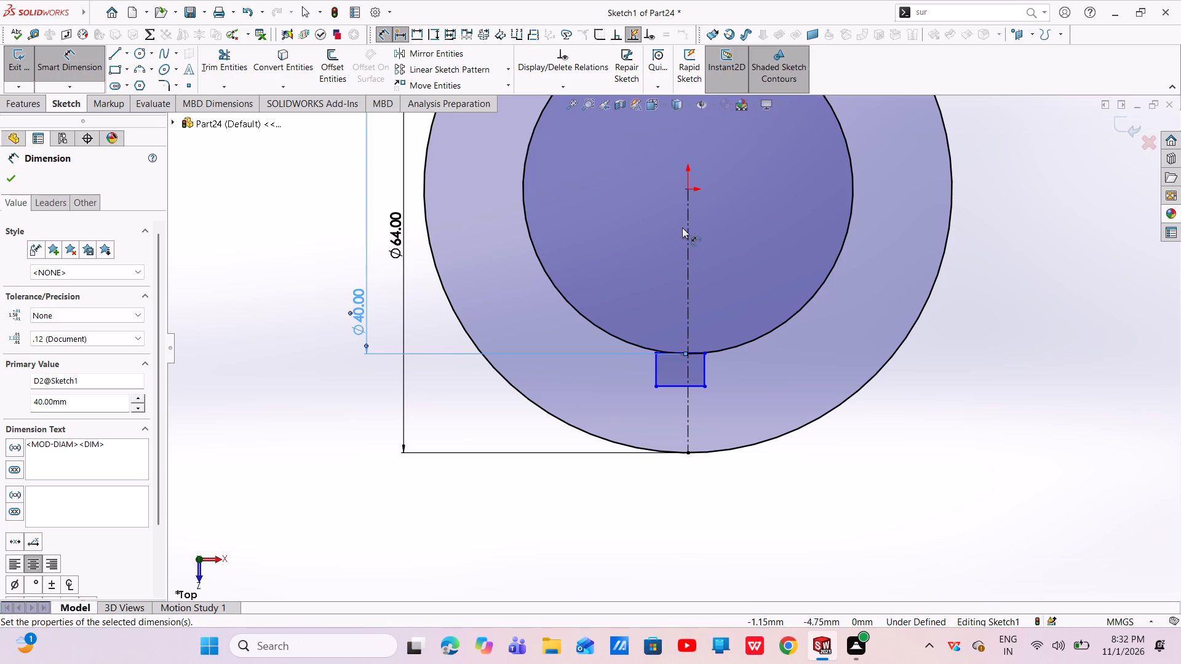
click(675, 386)
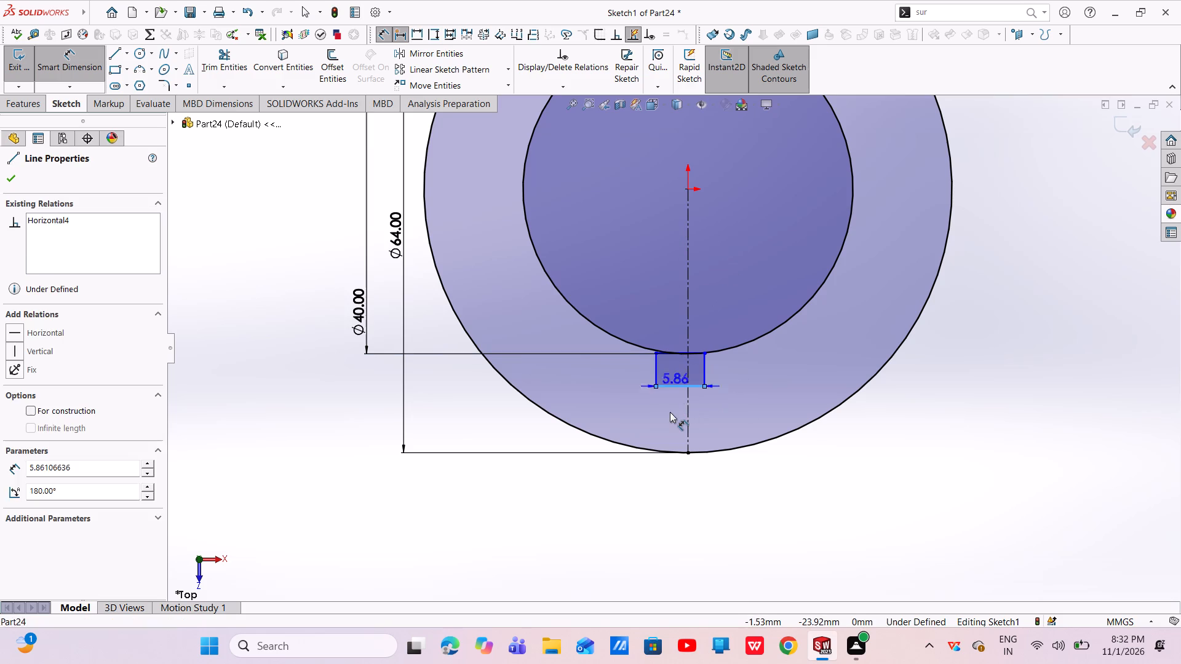
click(670, 412)
key(BackSpace)
key(5)
key(Return)
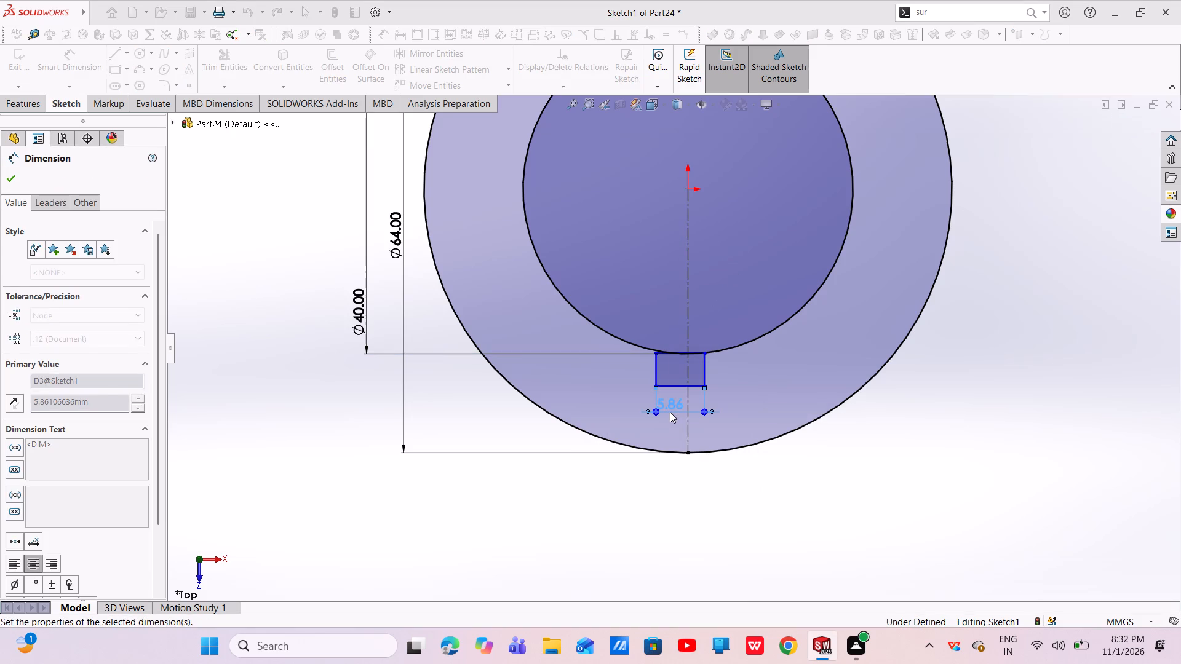
scroll(670, 412, up, 1)
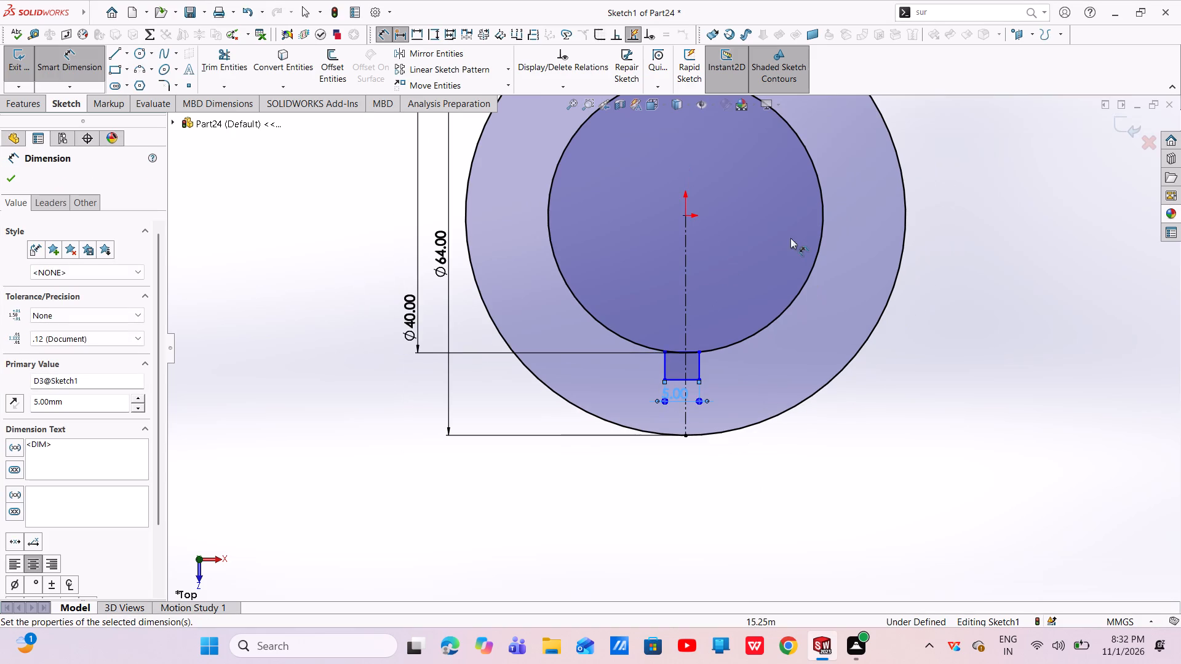
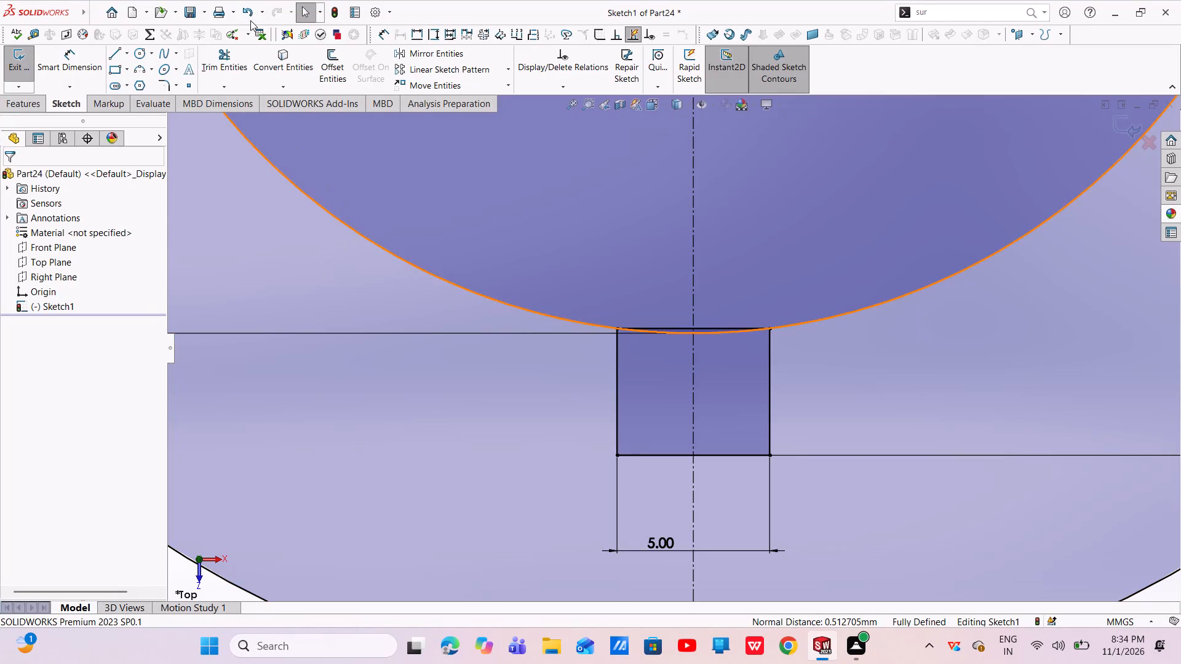
Trim away the notch's top edge and the inner-circle arc between its sides to open the notch into the circle.
click(225, 55)
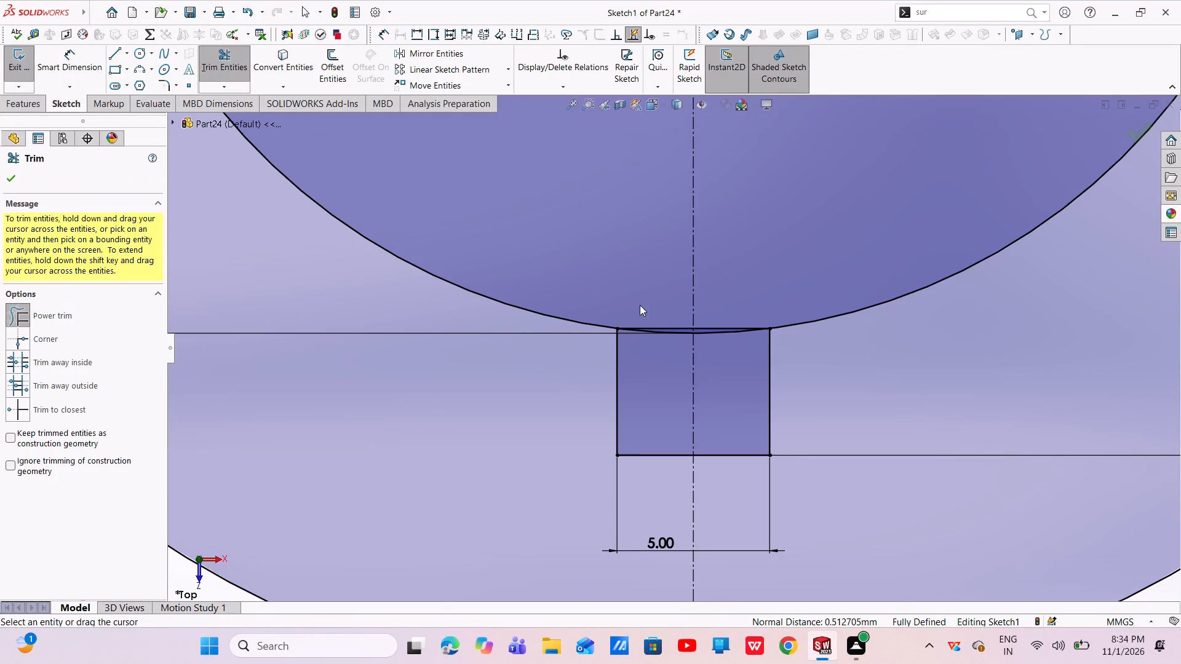
drag(645, 301, 654, 345)
drag(724, 285, 717, 338)
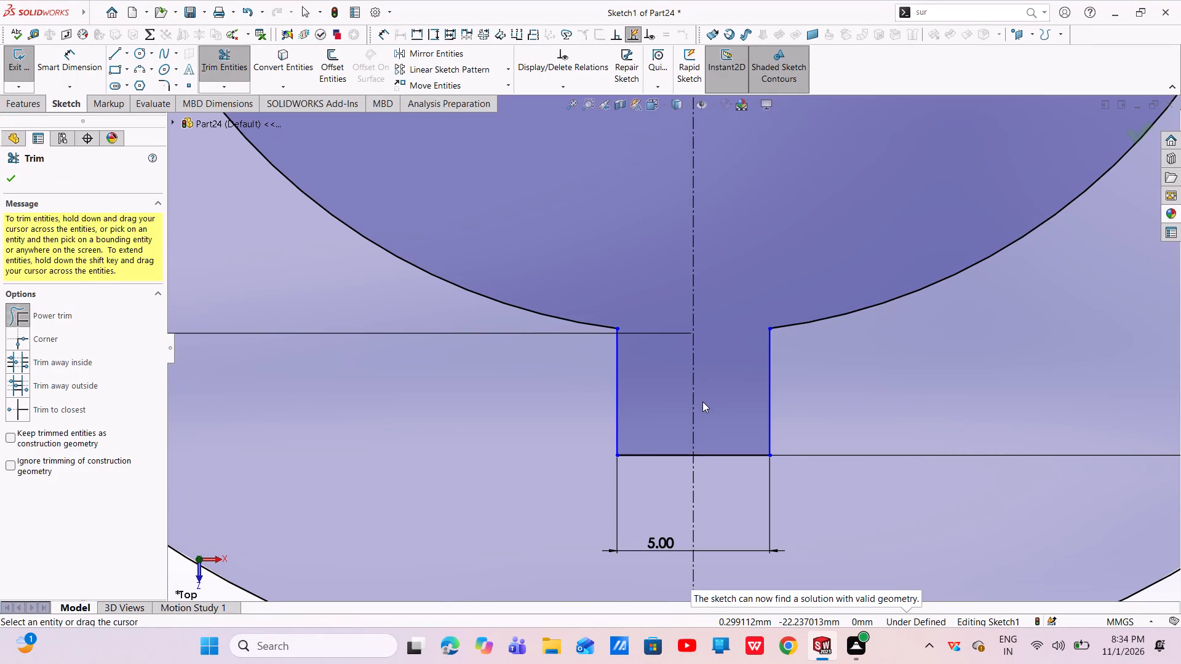
key(Escape)
key(Escape)
scroll(700, 404, up, 7)
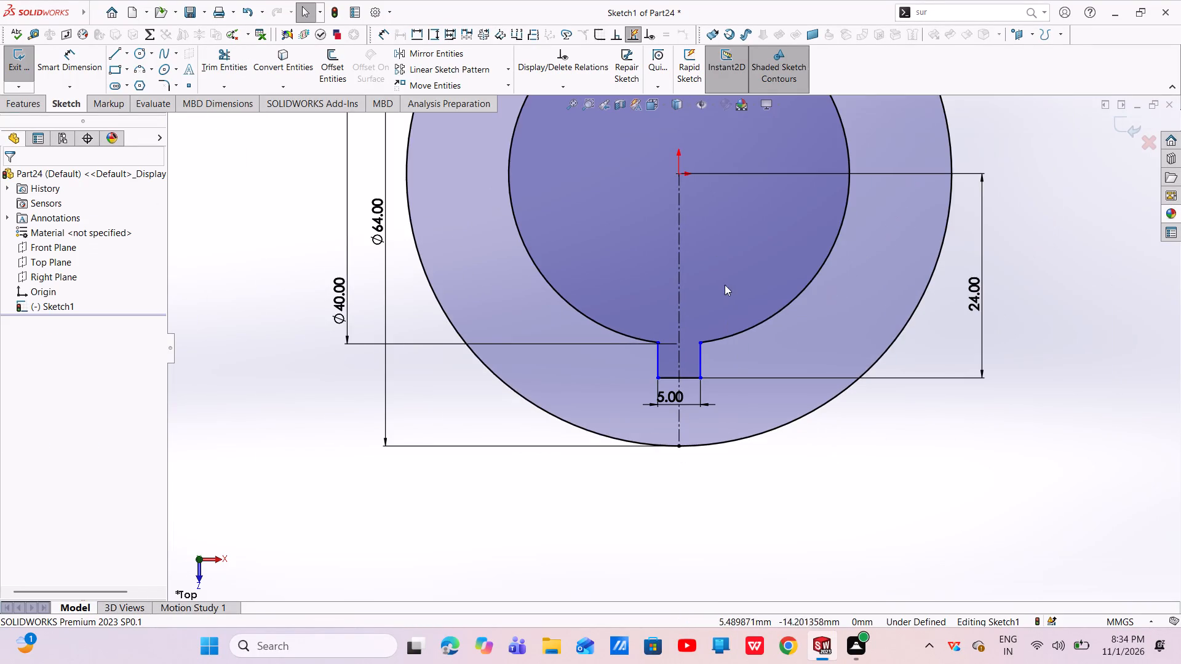
scroll(705, 253, up, 3)
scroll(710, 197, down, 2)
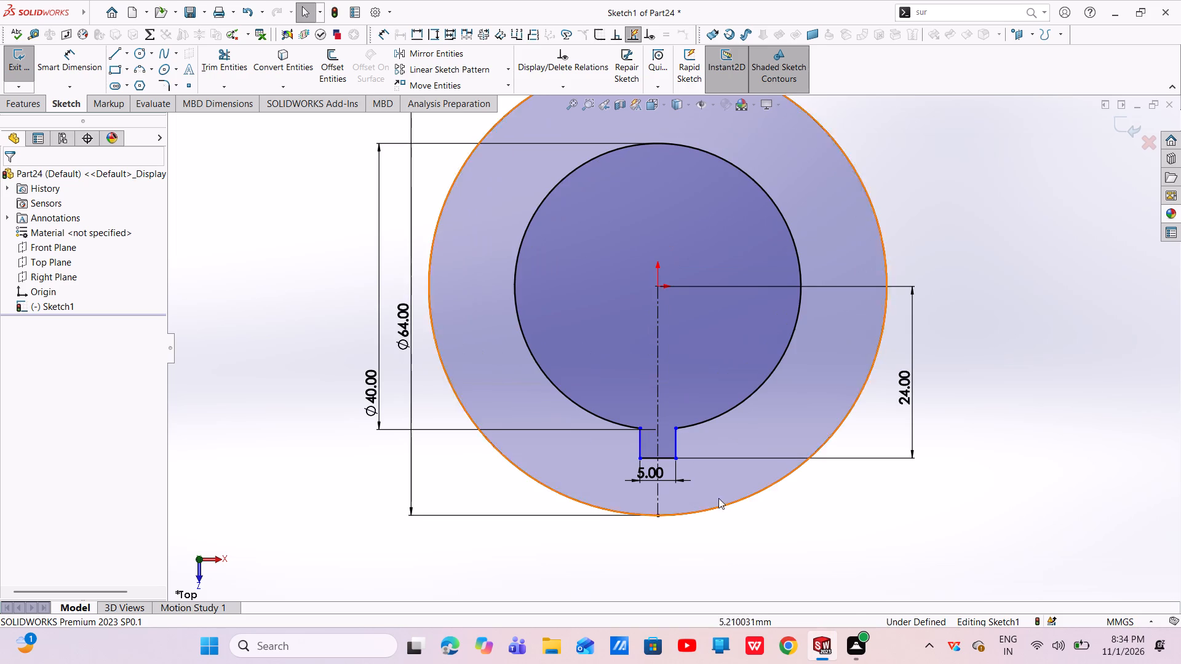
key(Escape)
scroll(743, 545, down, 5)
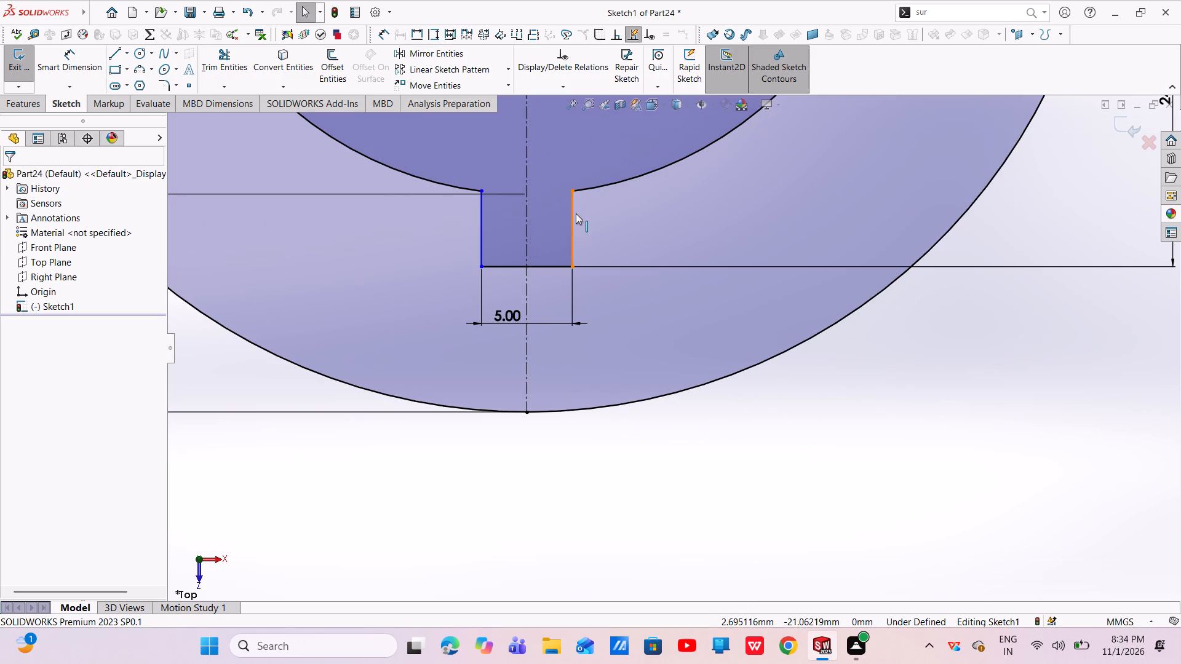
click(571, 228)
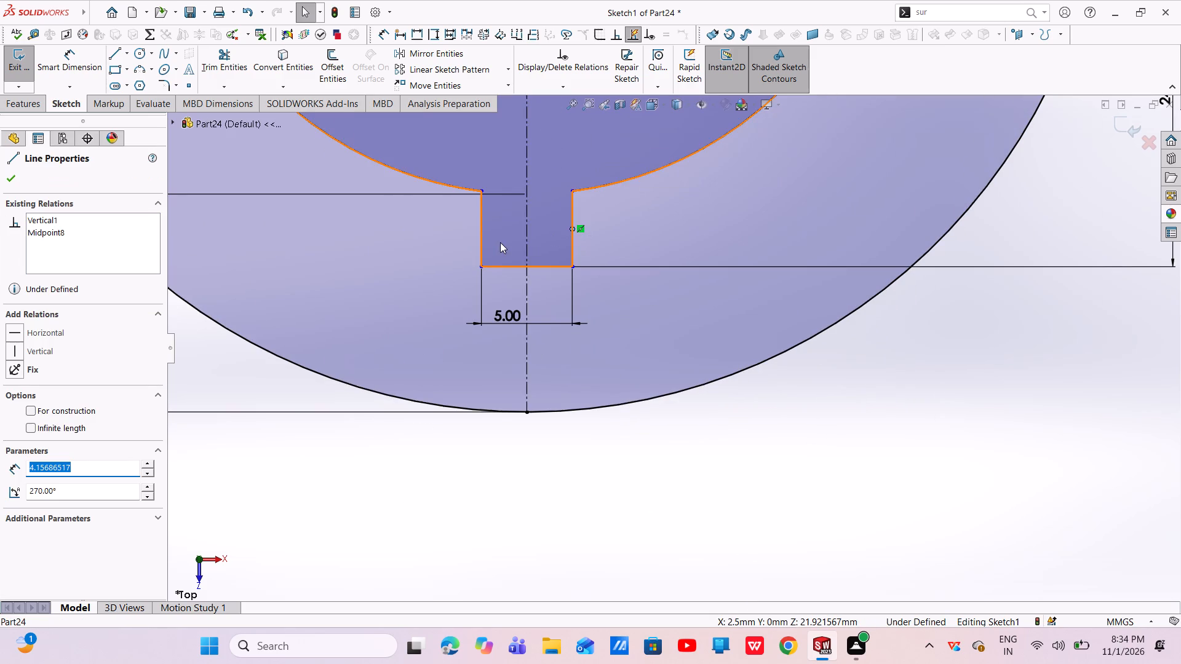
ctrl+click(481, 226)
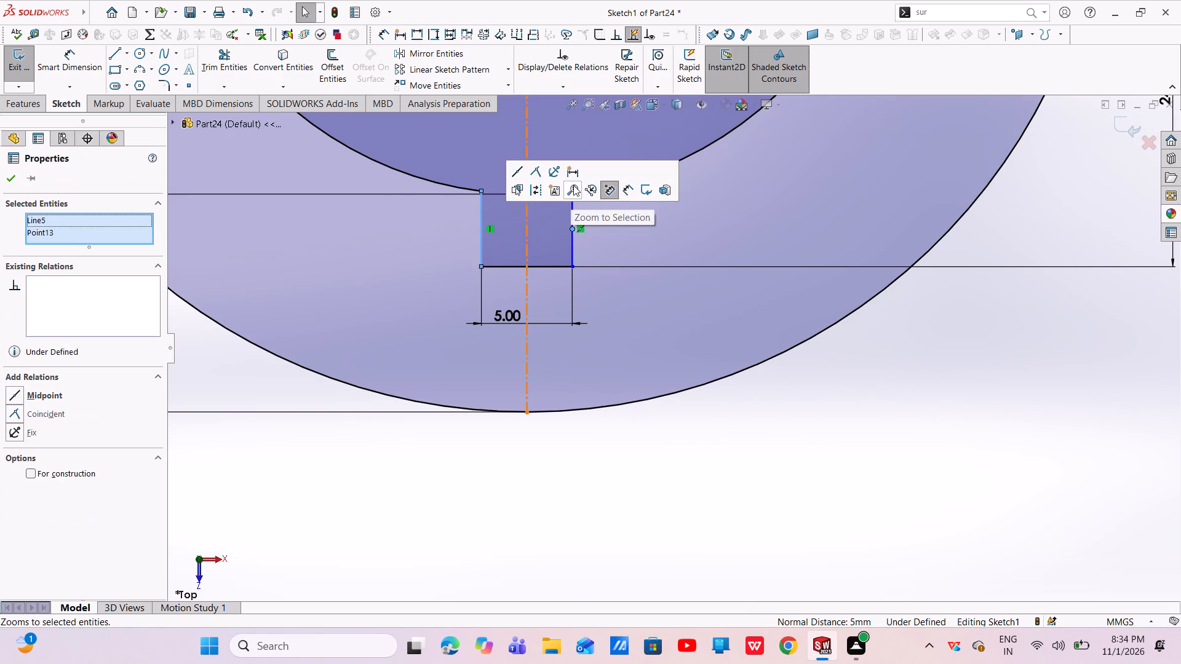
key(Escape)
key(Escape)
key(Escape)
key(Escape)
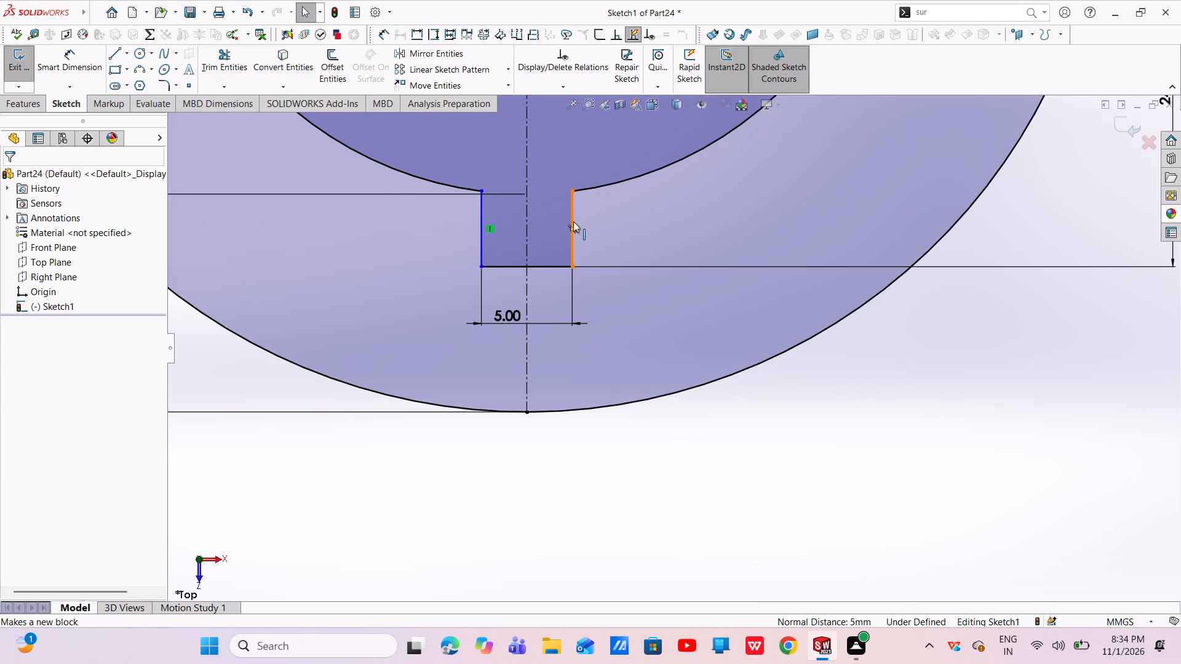
Add an Equal relation between the notch's two vertical side lines.
click(573, 221)
ctrl+click(483, 235)
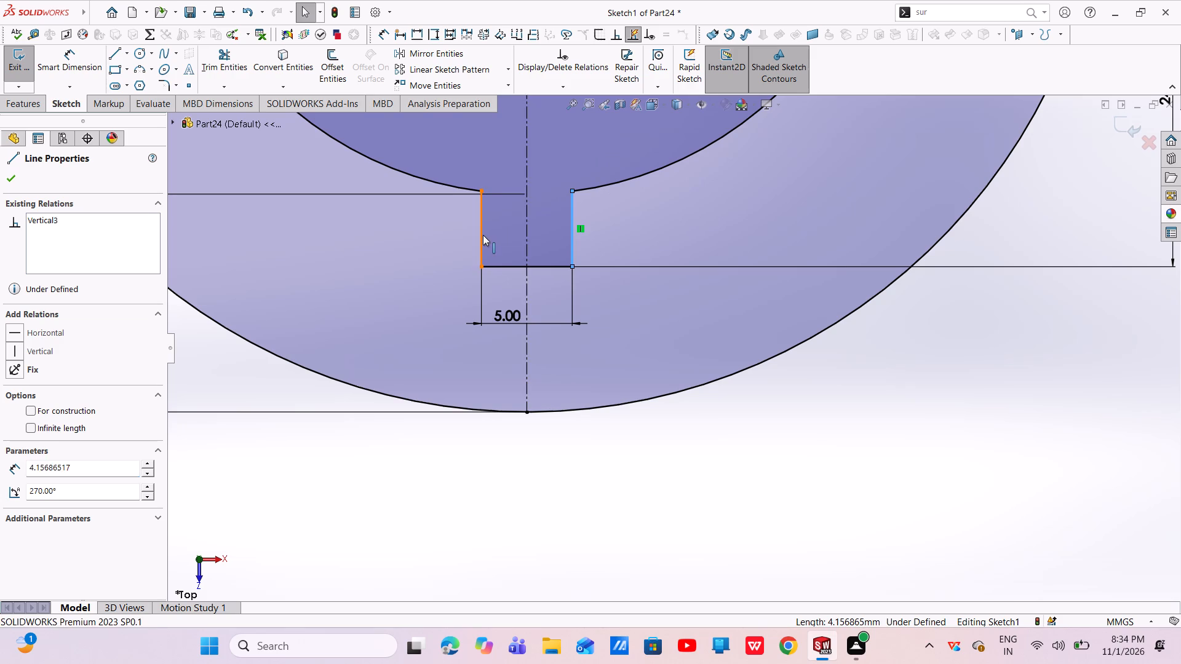
click(606, 178)
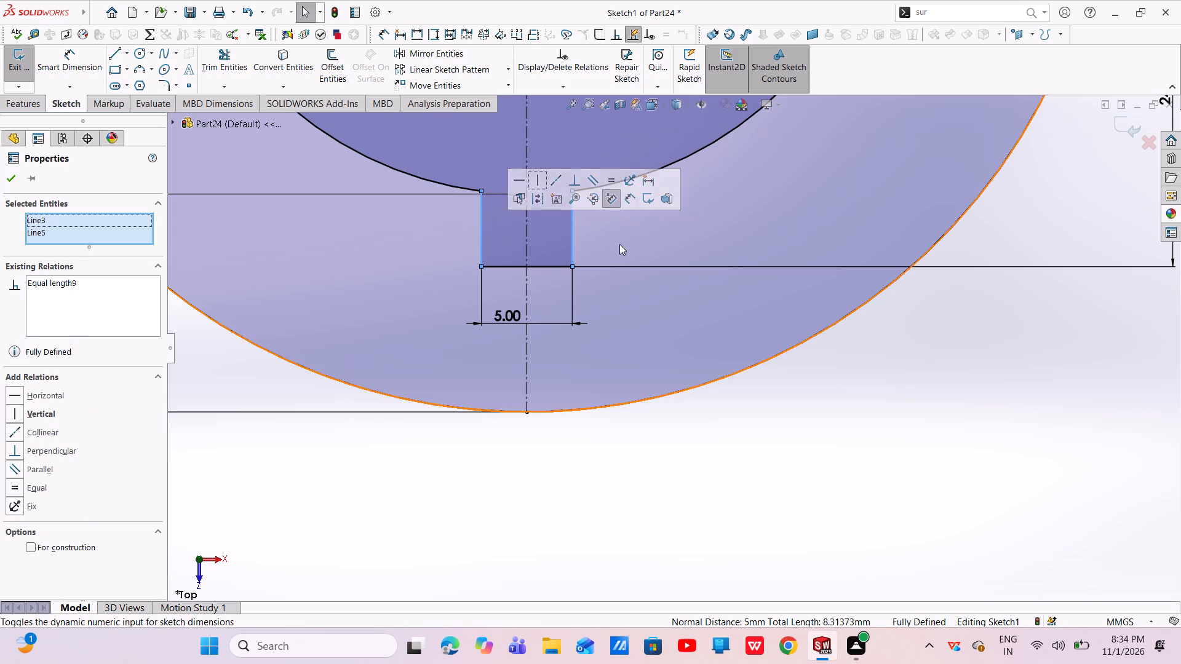
key(Escape)
key(Escape)
Sketch a horizontal line about 105 mm long below the circles, continuing from its left end with a slanted line up to the outer circle's left side.
scroll(608, 301, up, 8)
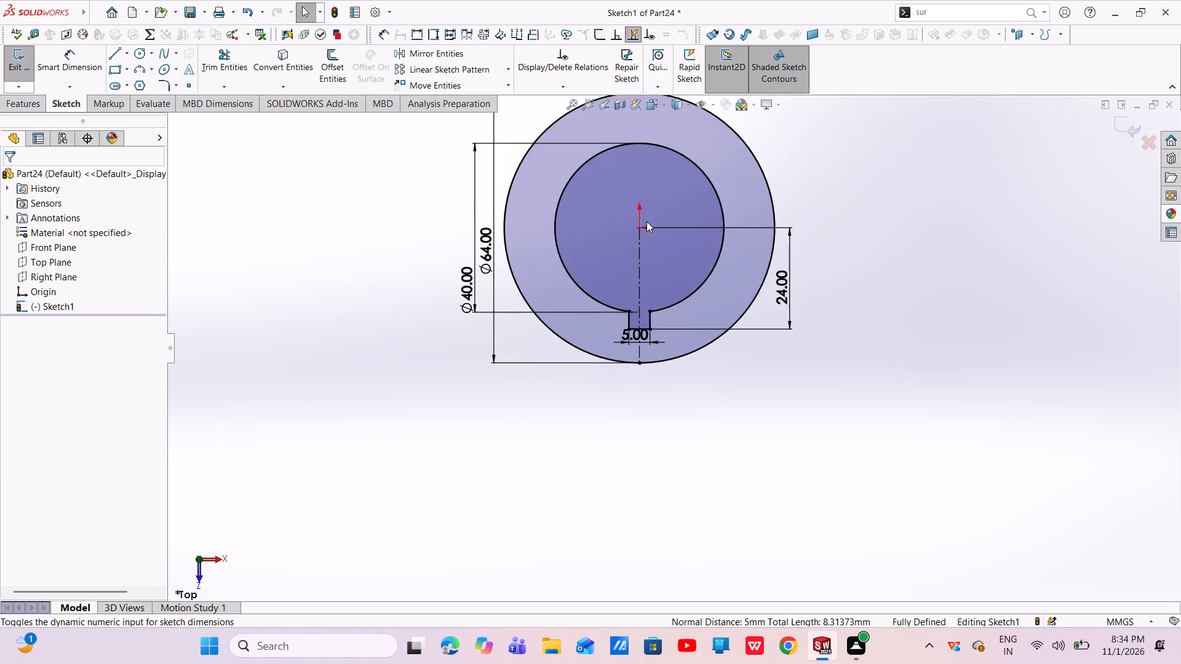
scroll(646, 221, down, 1)
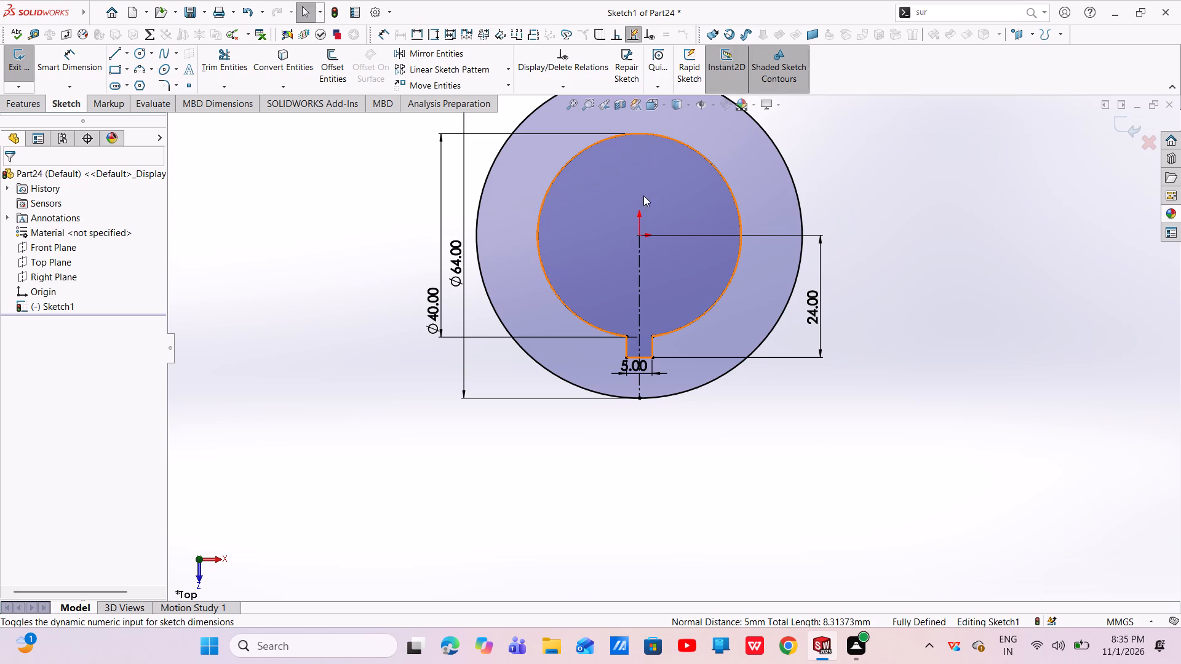
scroll(735, 336, up, 2)
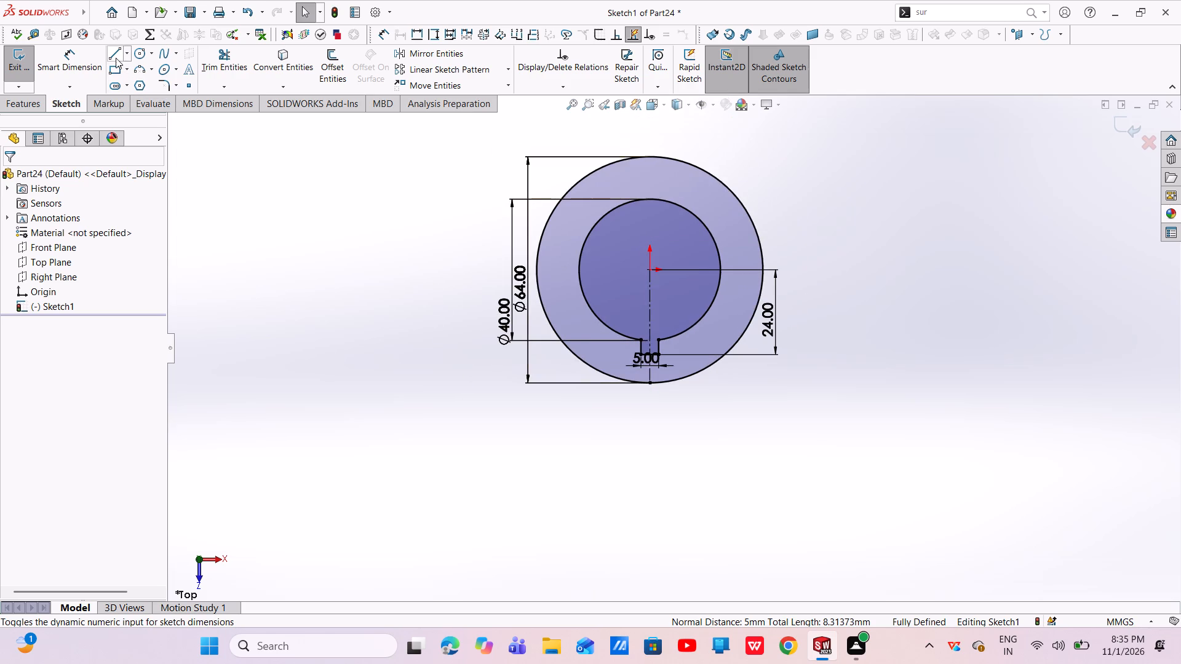
click(116, 58)
scroll(722, 455, up, 3)
scroll(691, 432, down, 2)
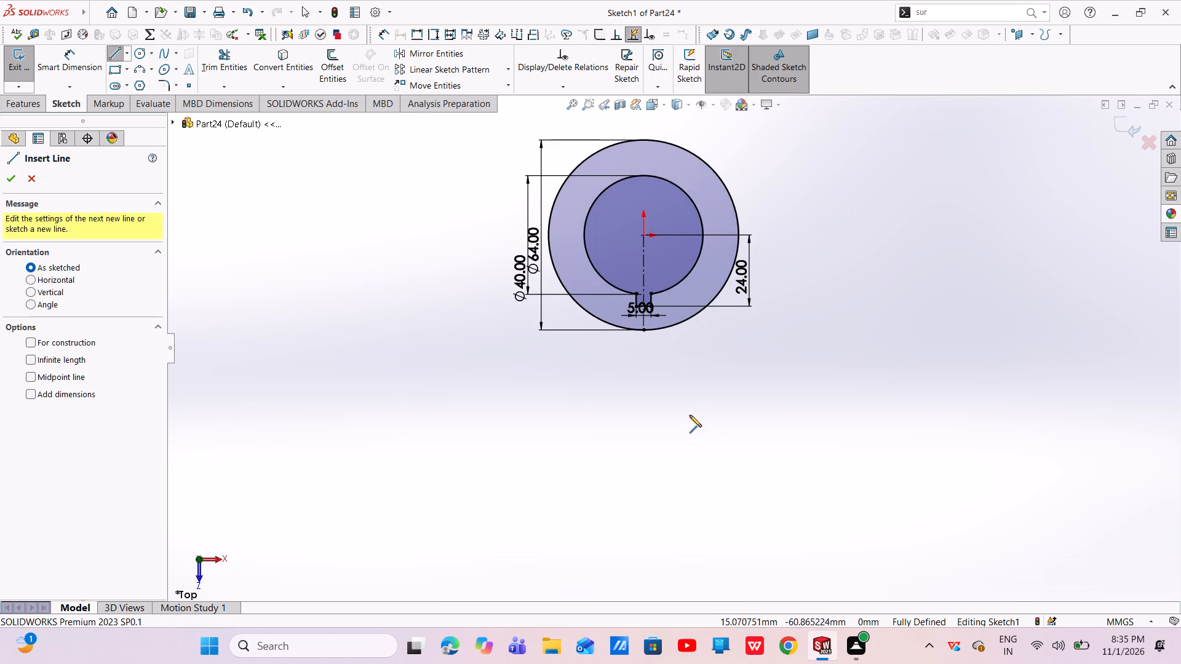
scroll(690, 415, down, 1)
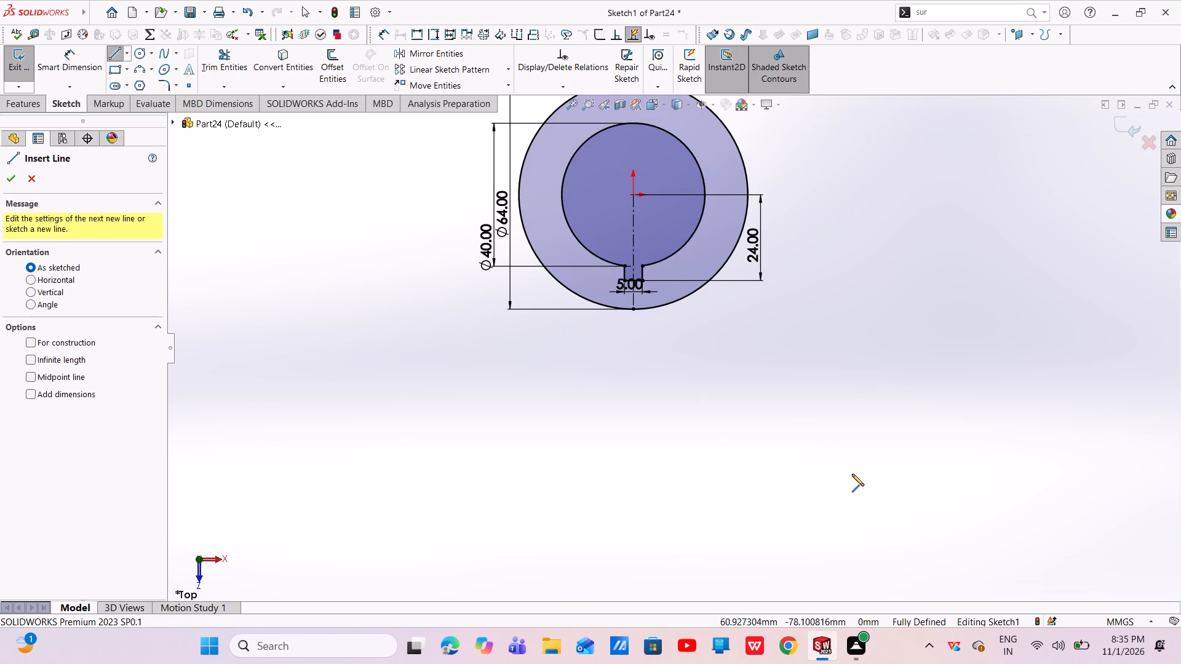
click(852, 474)
click(478, 476)
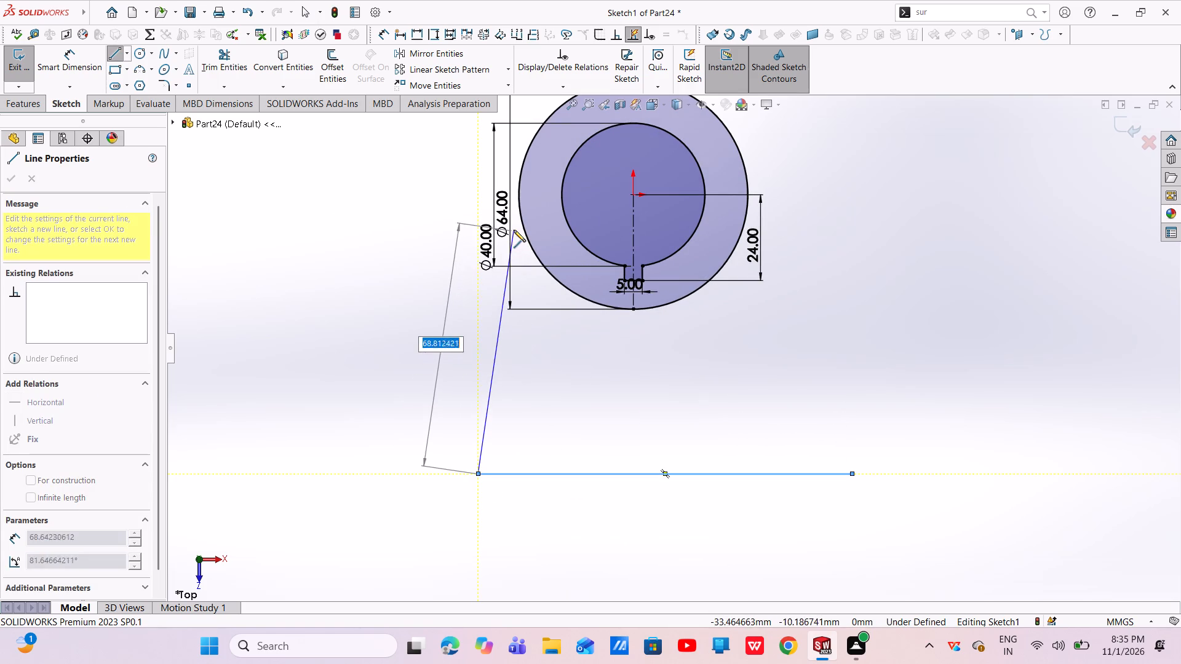
click(519, 215)
right_click(519, 215)
click(551, 221)
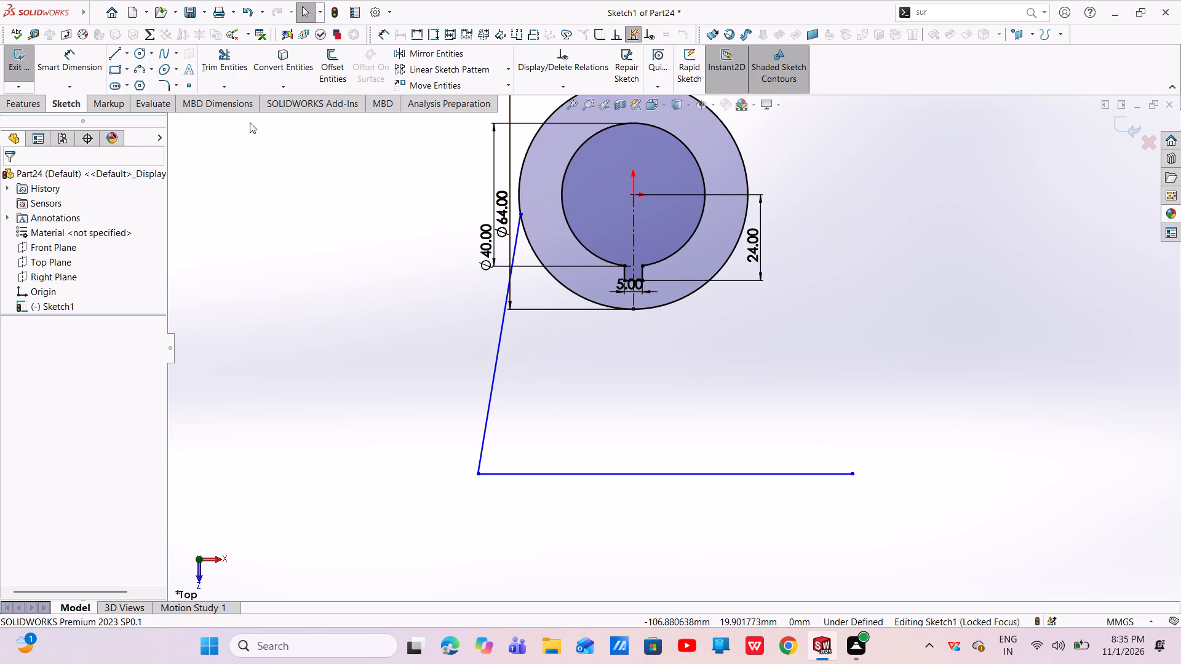
Sketch a slanted line from the horizontal line's right end up to the right side of the outer circle.
click(121, 54)
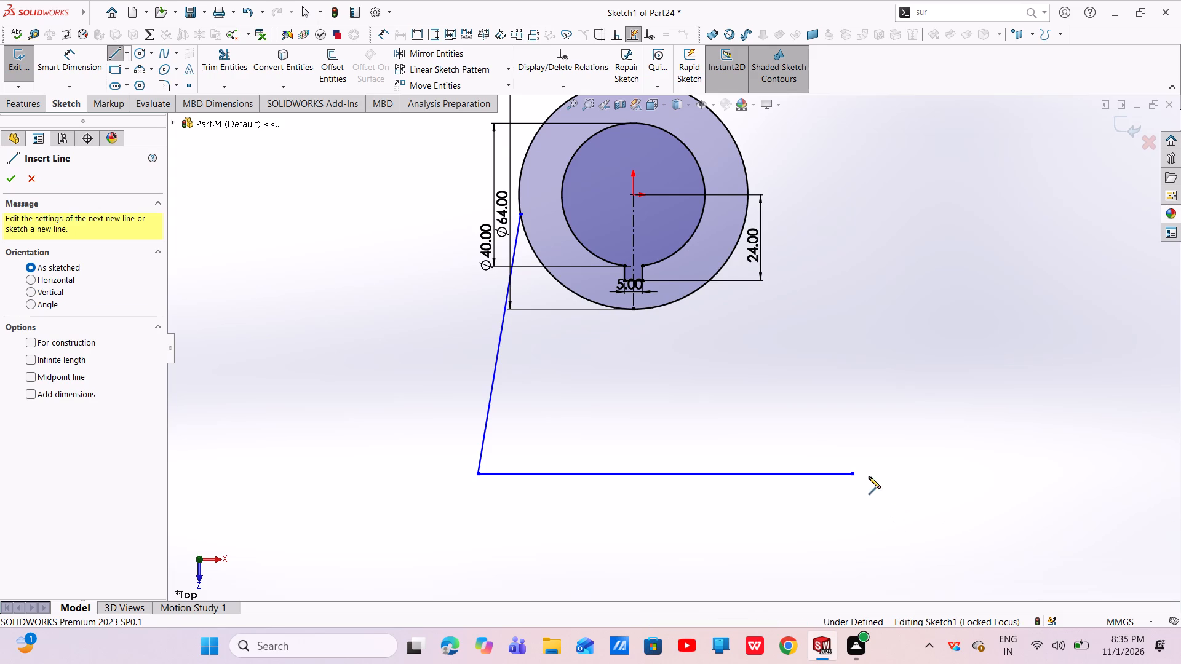
click(855, 474)
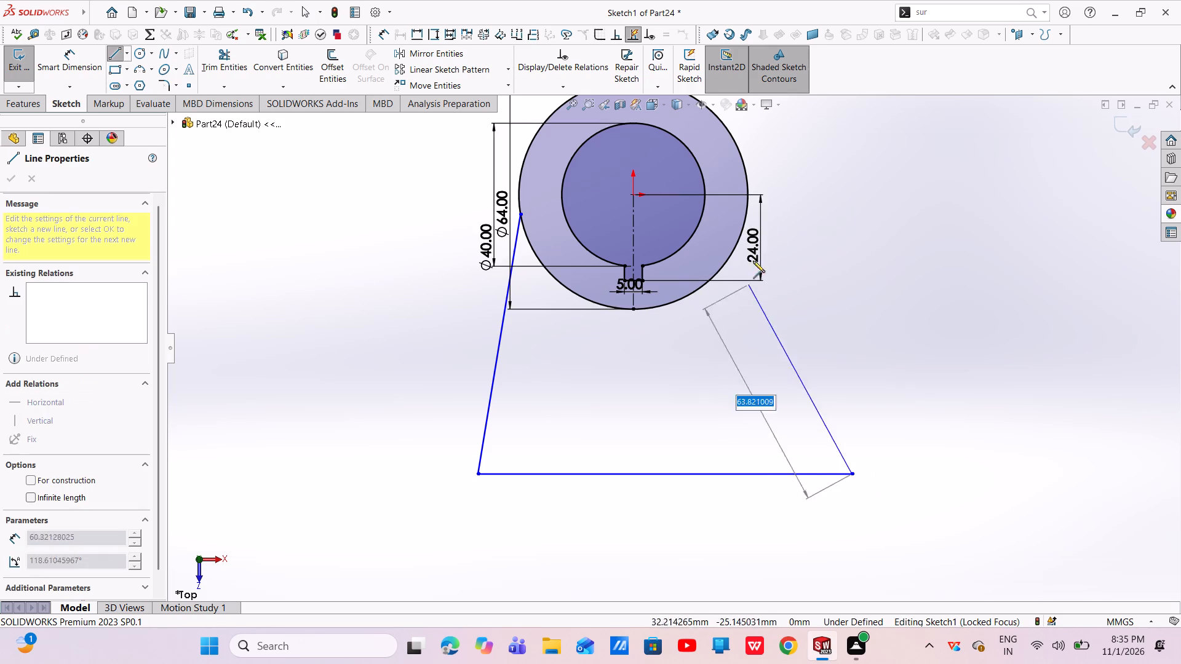
click(747, 213)
right_click(747, 213)
click(787, 219)
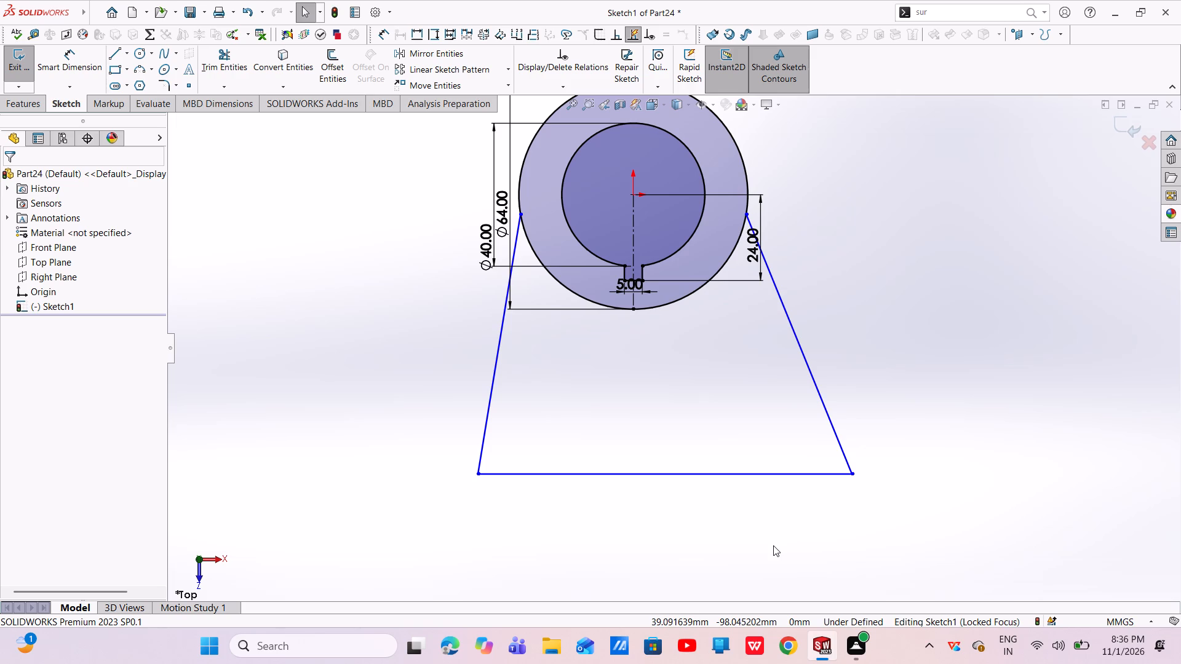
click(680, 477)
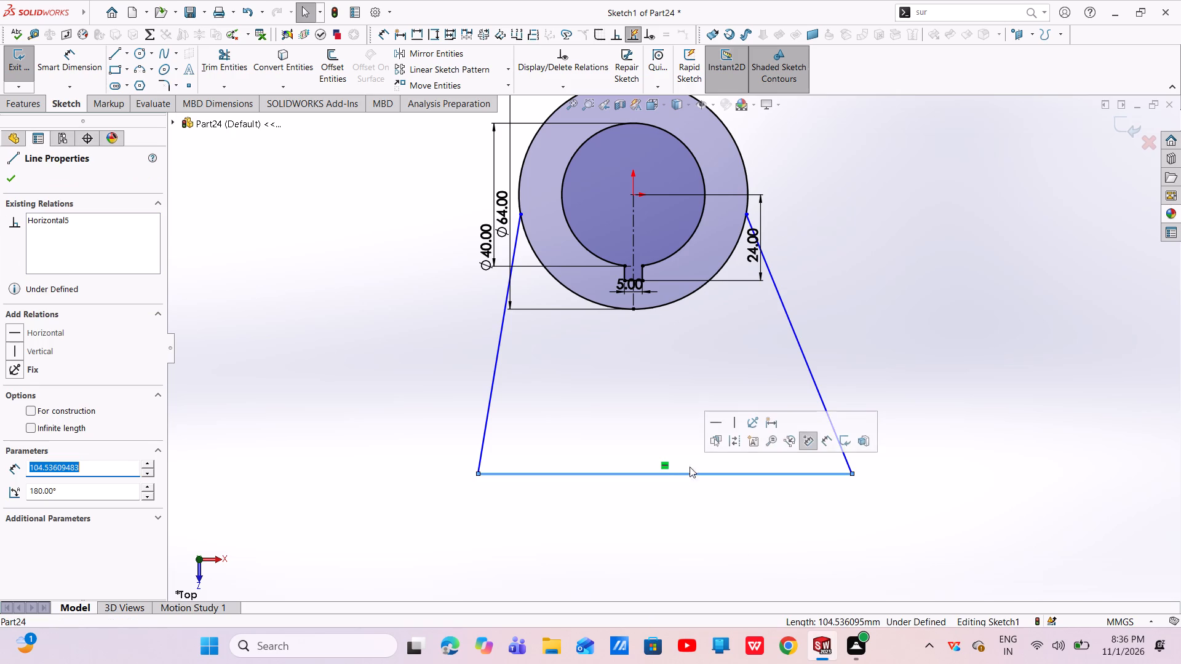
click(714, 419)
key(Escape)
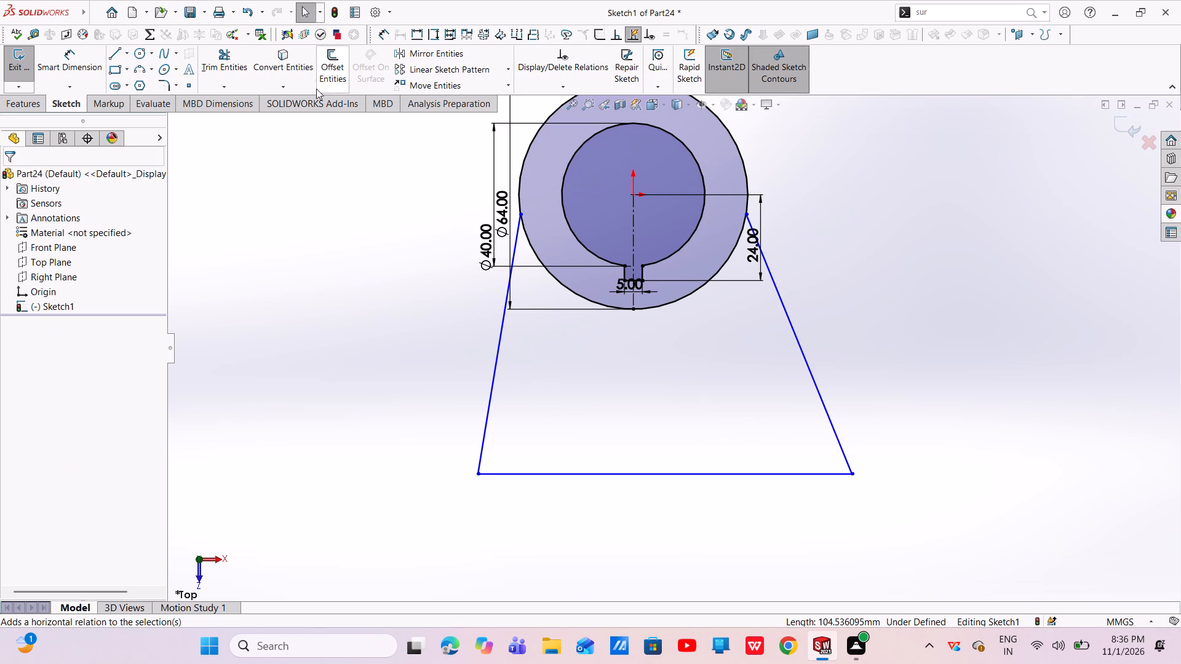
Round both bottom corners of the trapezoidal outline with 20 mm sketch fillets.
click(166, 85)
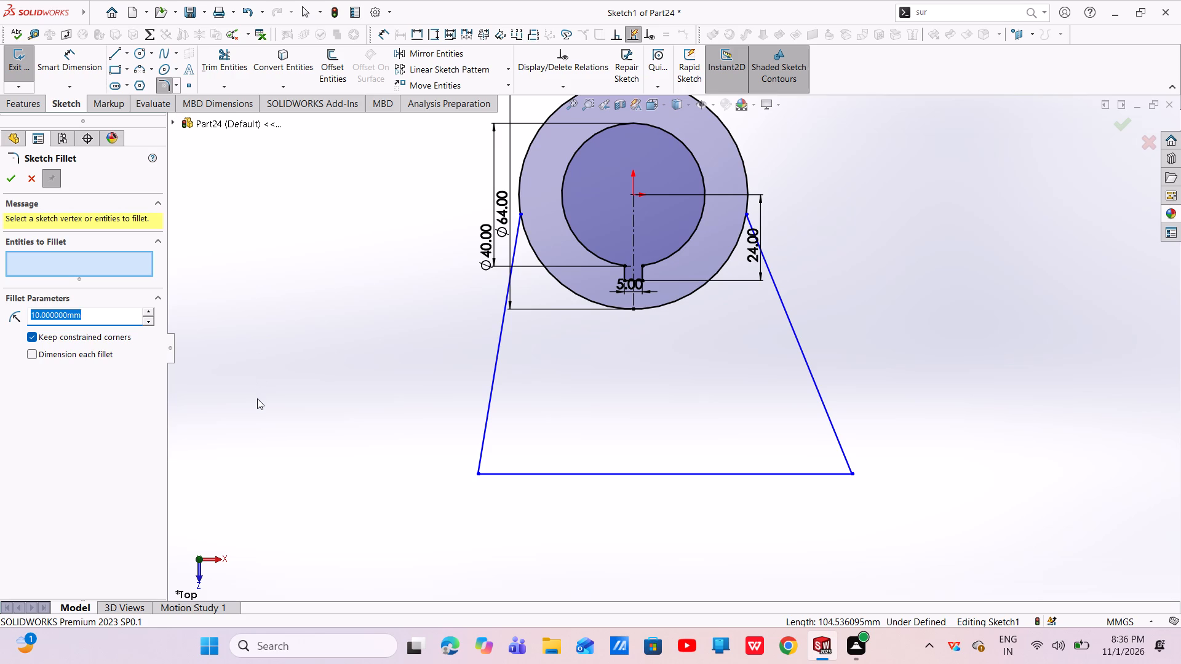
key(BackSpace)
text(20)
key(Return)
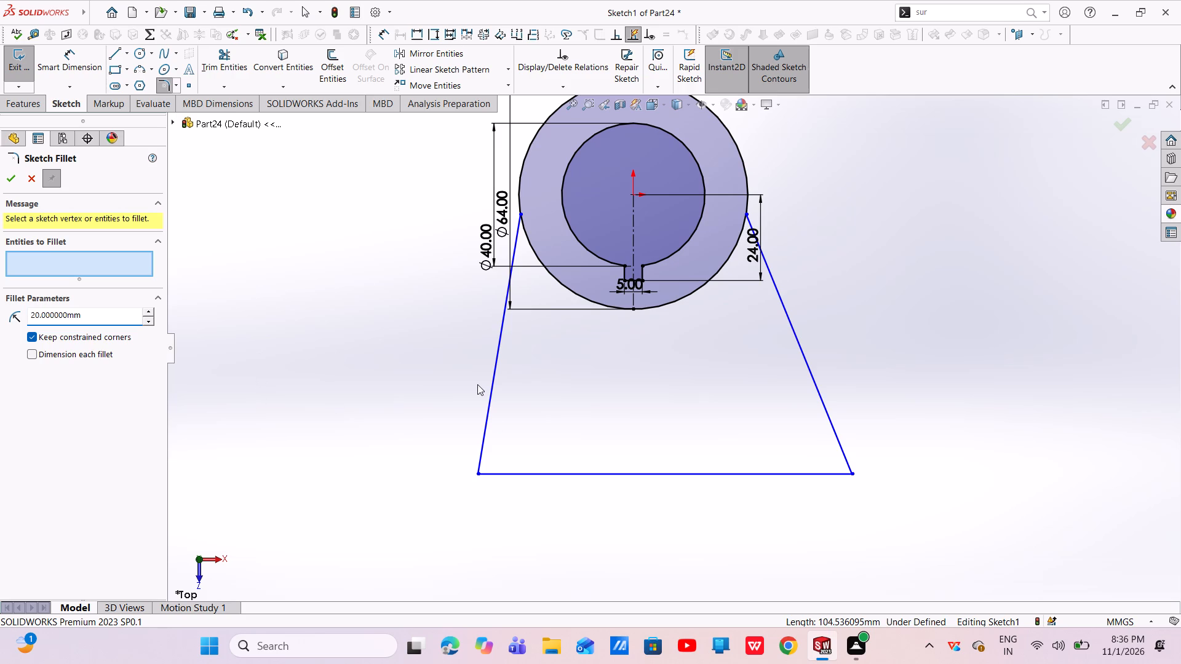
click(481, 475)
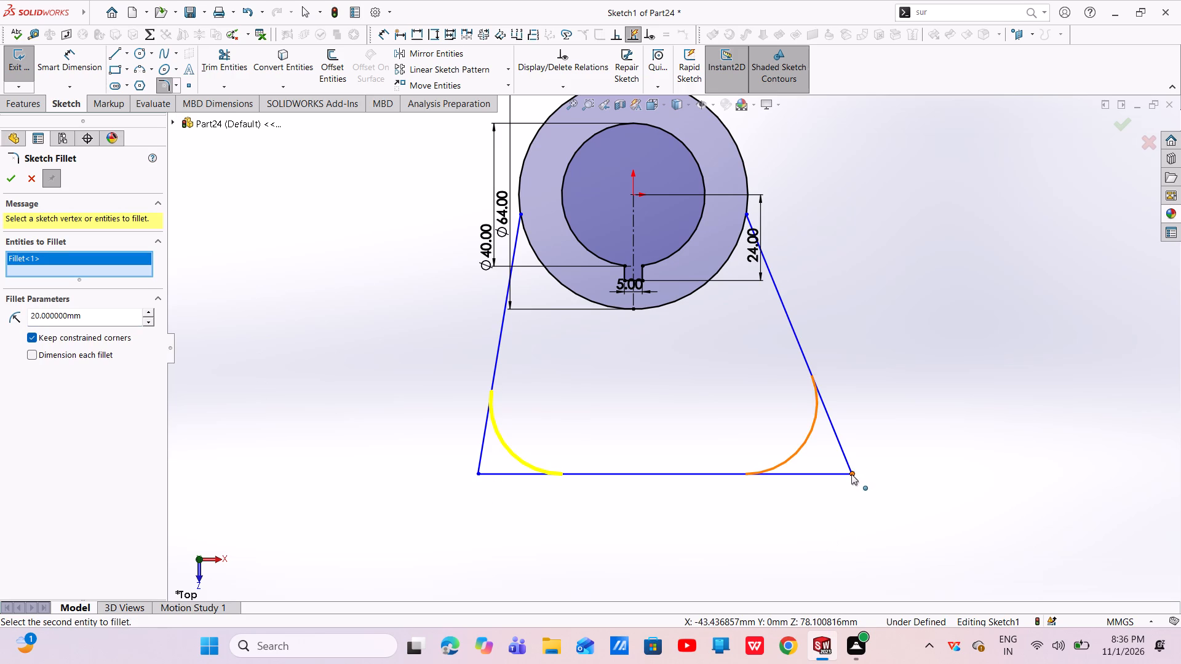
click(851, 475)
right_click(876, 480)
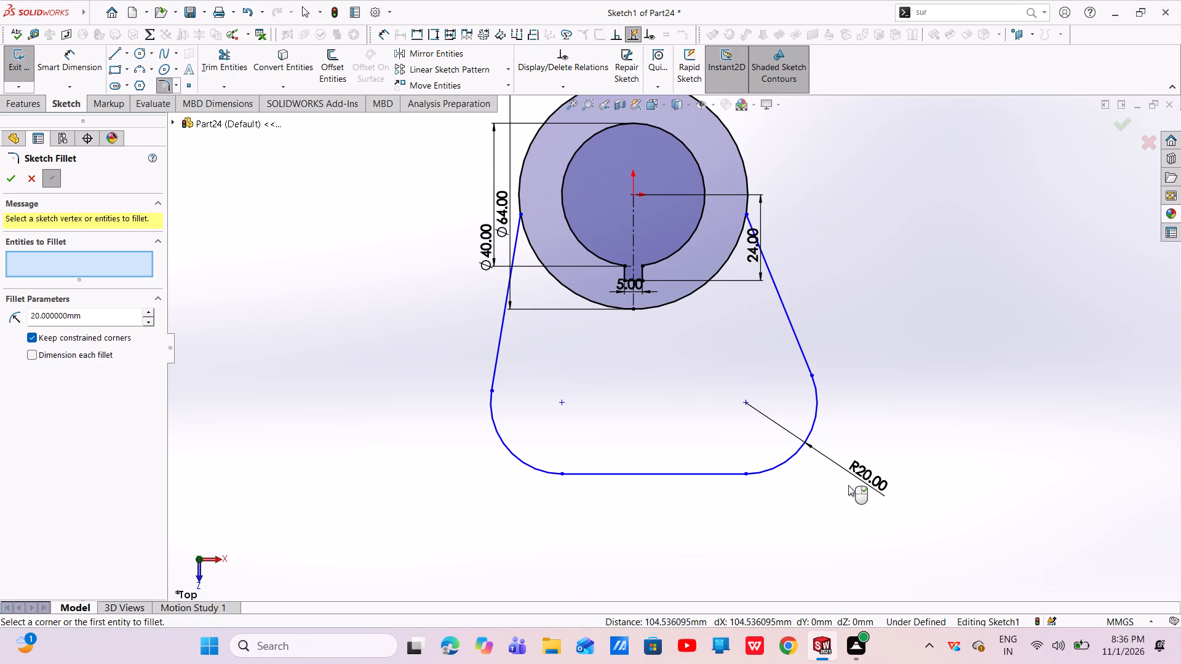
Dimension the horizontal distance between the centers of the two corner fillets as 80 mm.
click(73, 55)
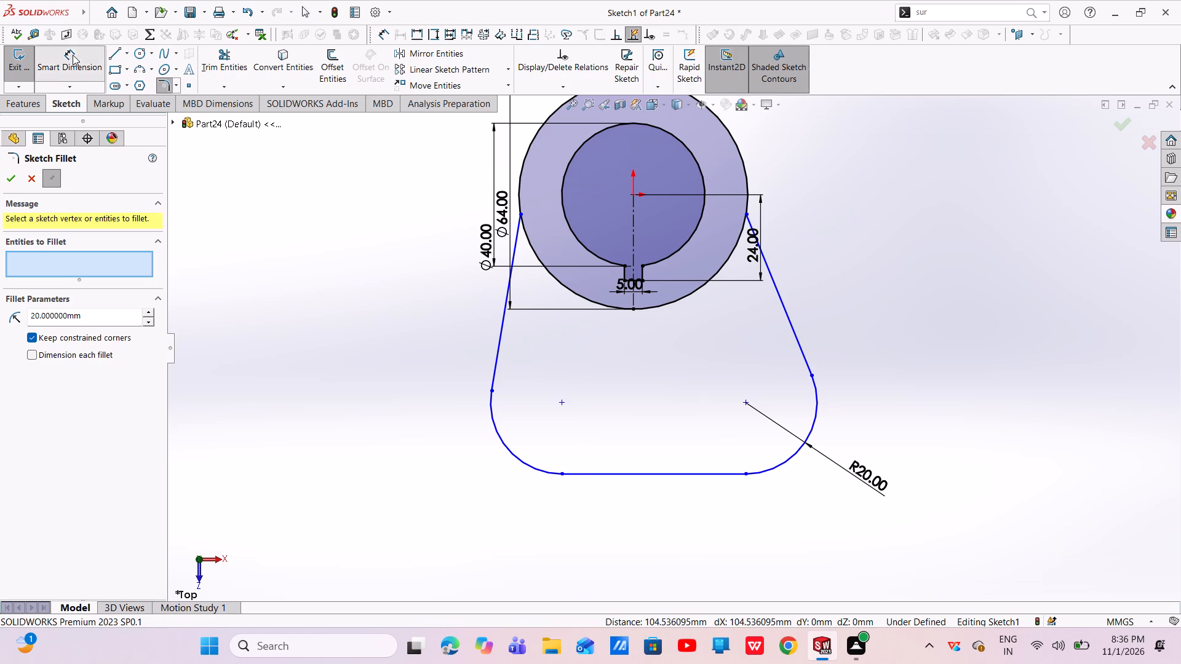
click(560, 406)
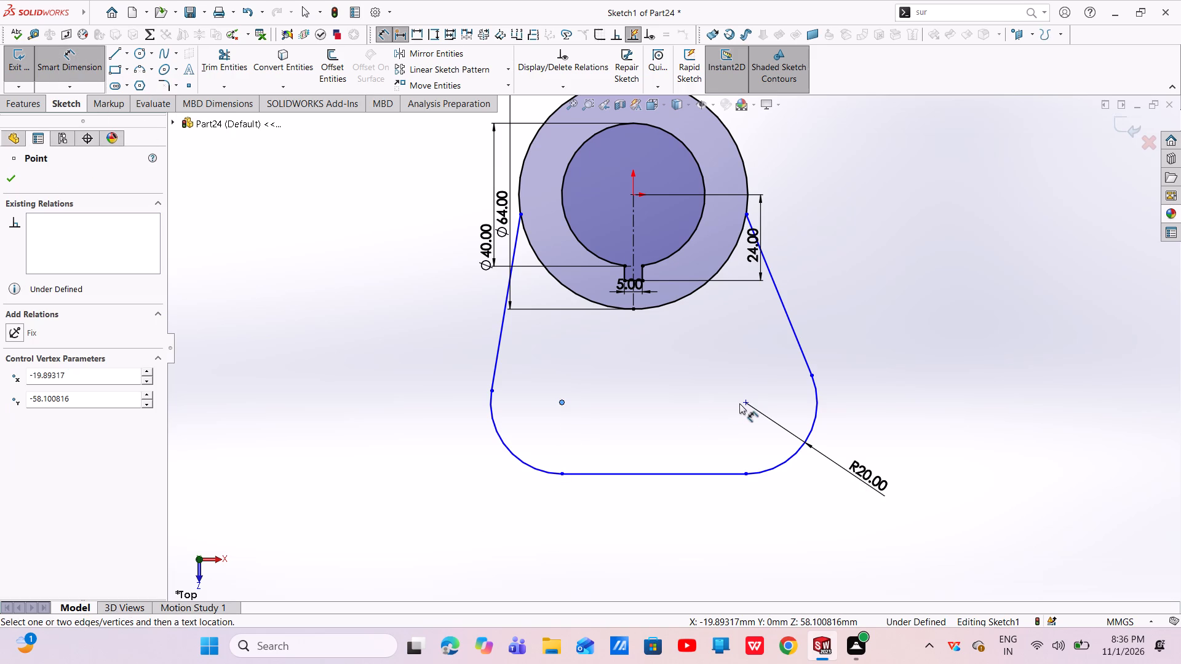
click(743, 404)
click(673, 541)
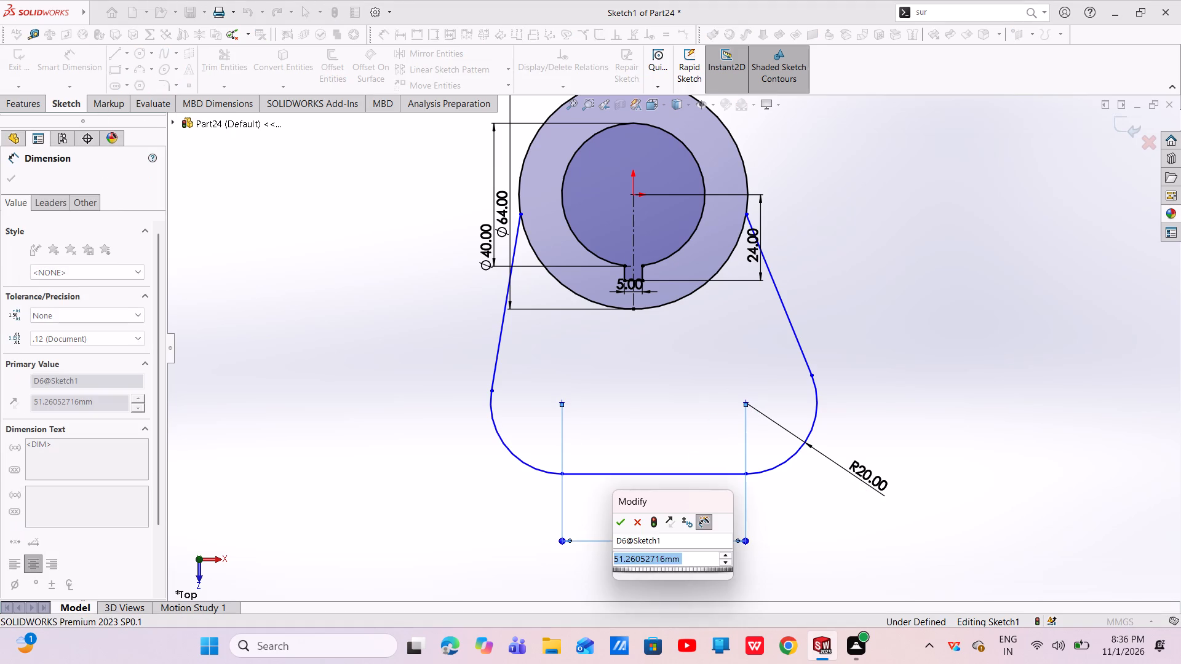
key(BackSpace)
text(80)
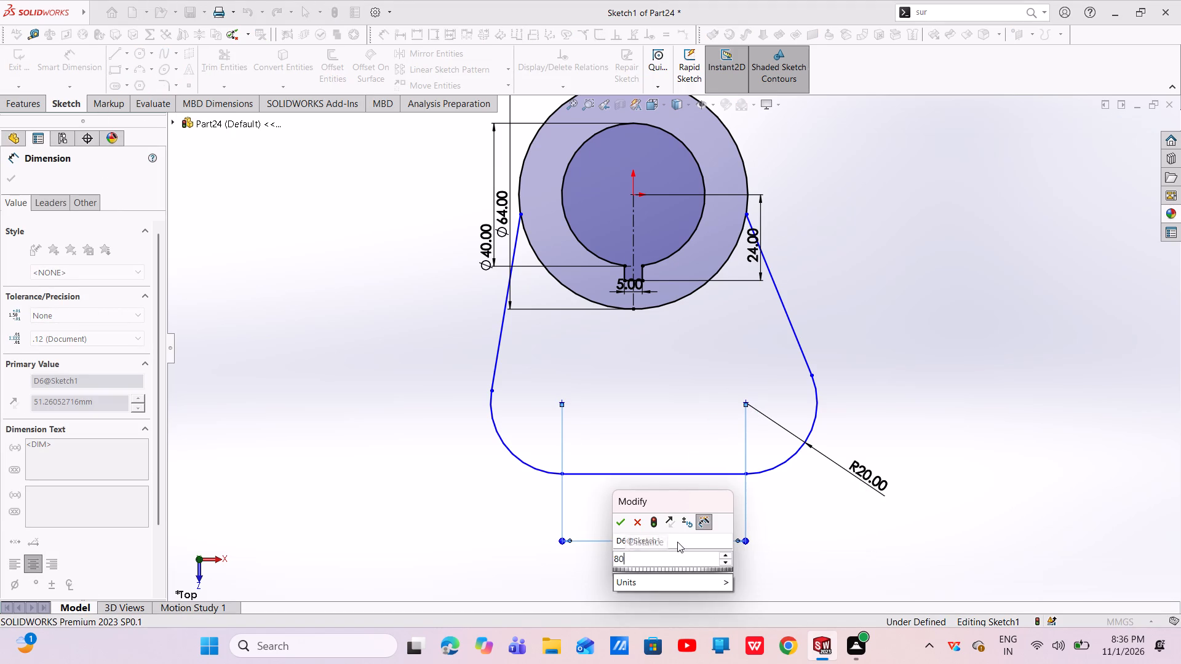
key(Return)
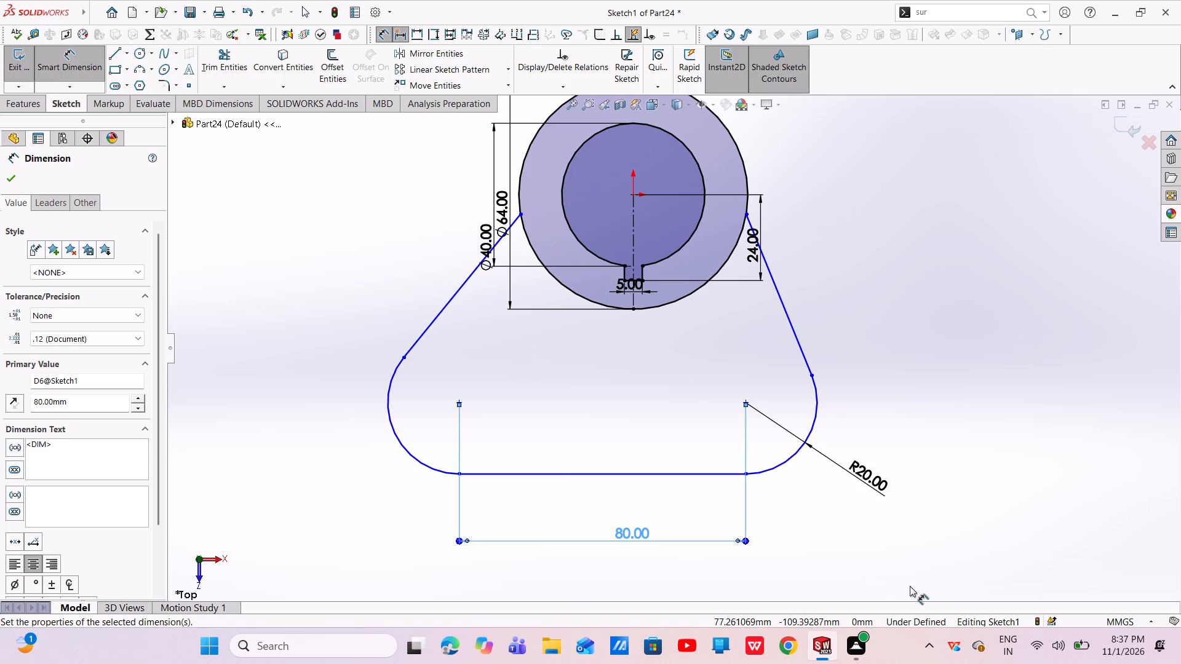
Dimension the vertical distance from the circles' center to the right fillet's center as 45 mm.
click(749, 403)
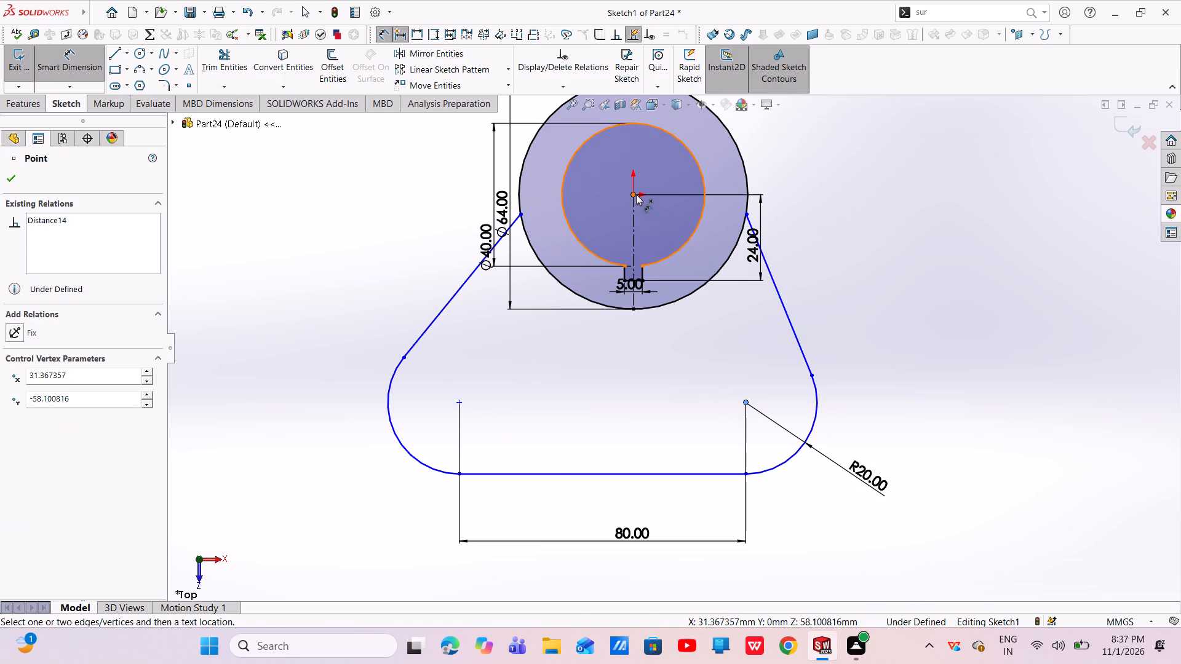
click(633, 194)
click(947, 258)
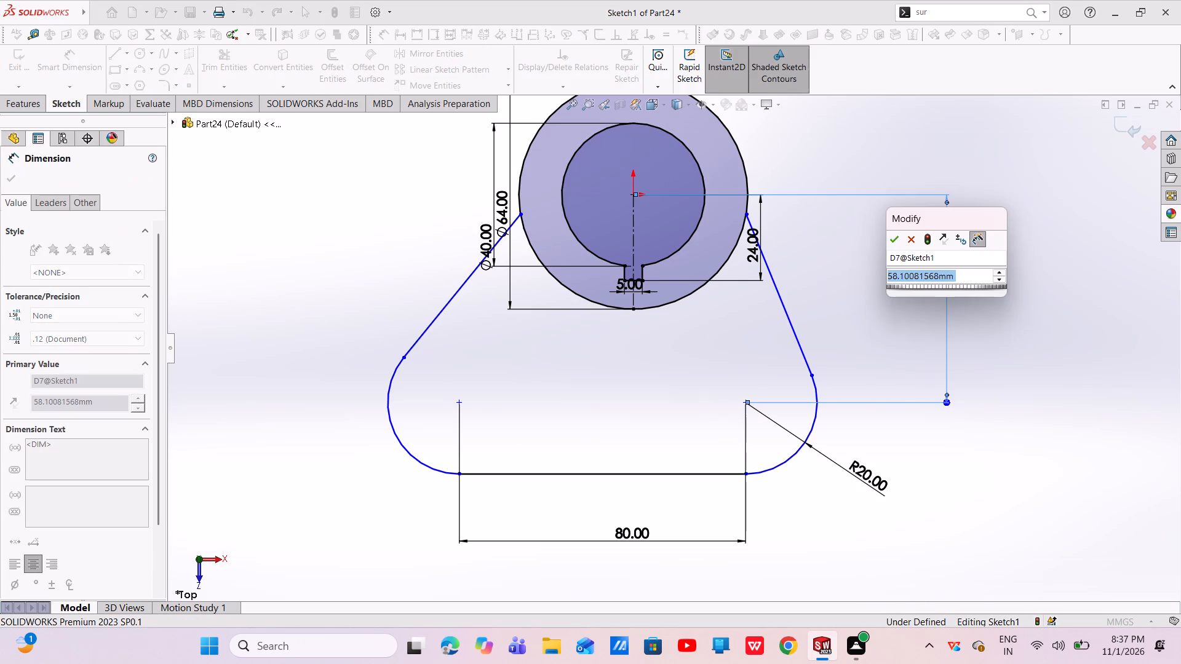
key(BackSpace)
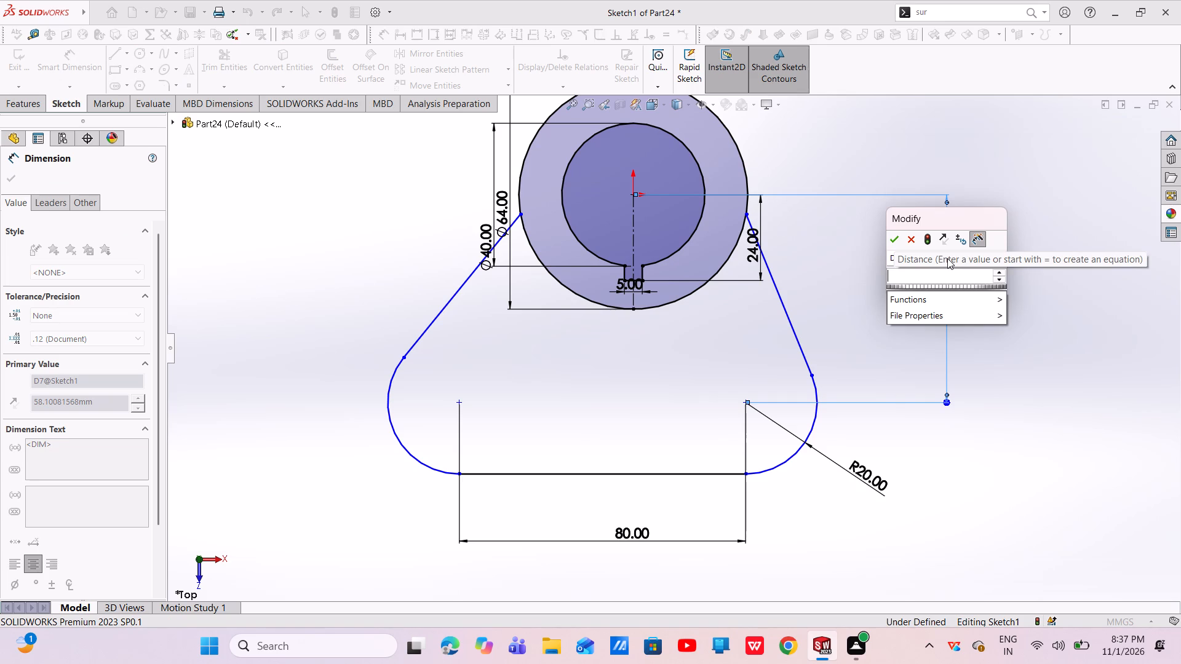
text(45)
key(Return)
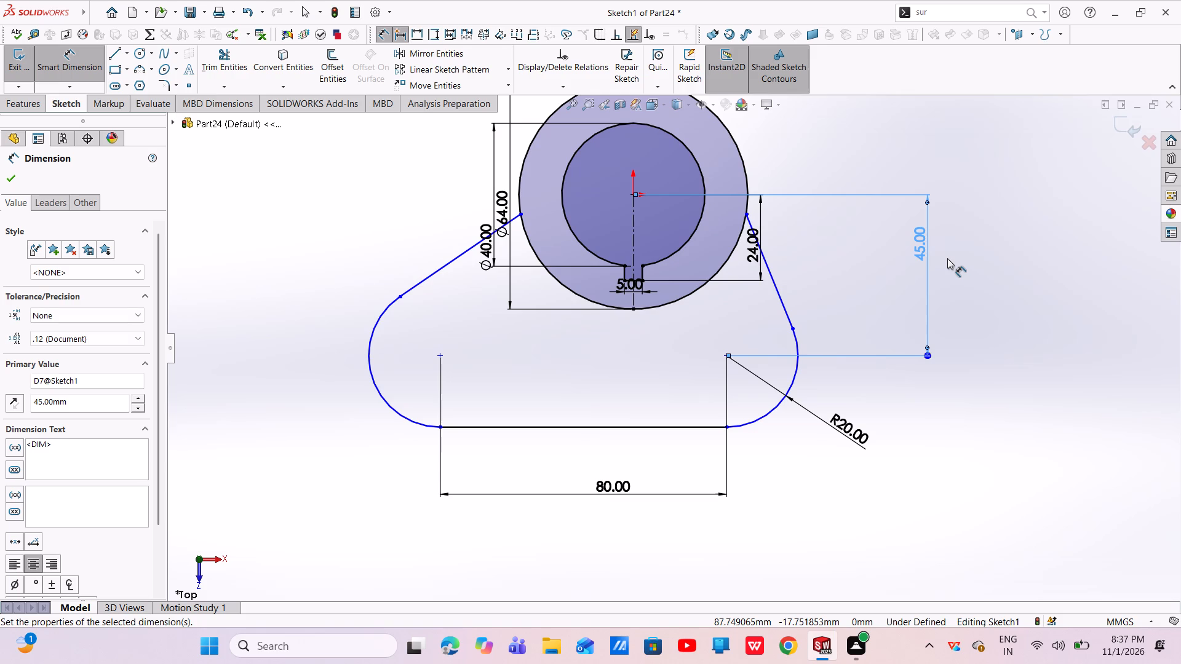
Delete the 45 mm vertical dimension between the circles' center and the right fillet's center.
key(Escape)
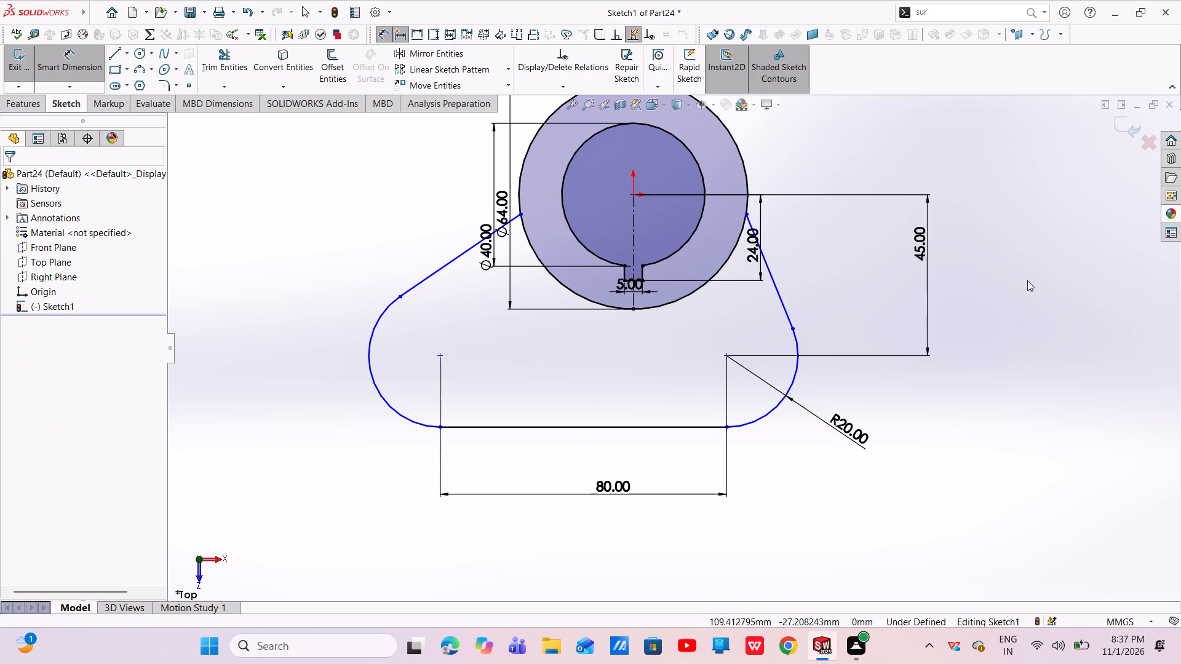
click(914, 250)
right_click(914, 250)
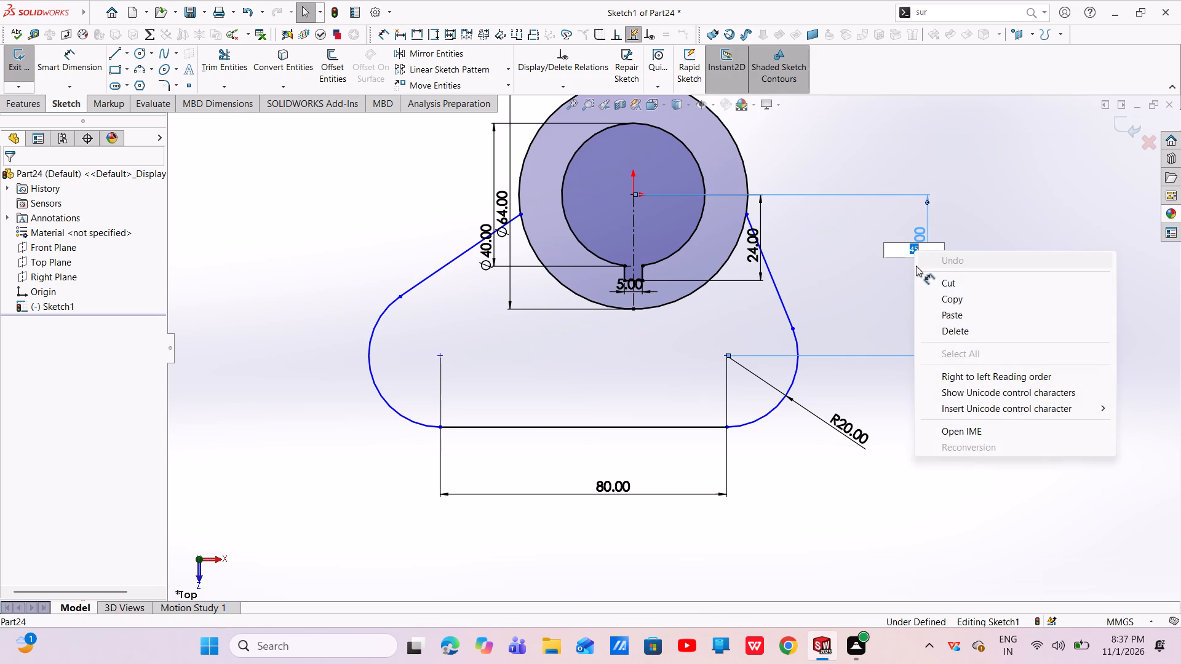
key(Escape)
key(Escape)
click(929, 251)
right_click(929, 251)
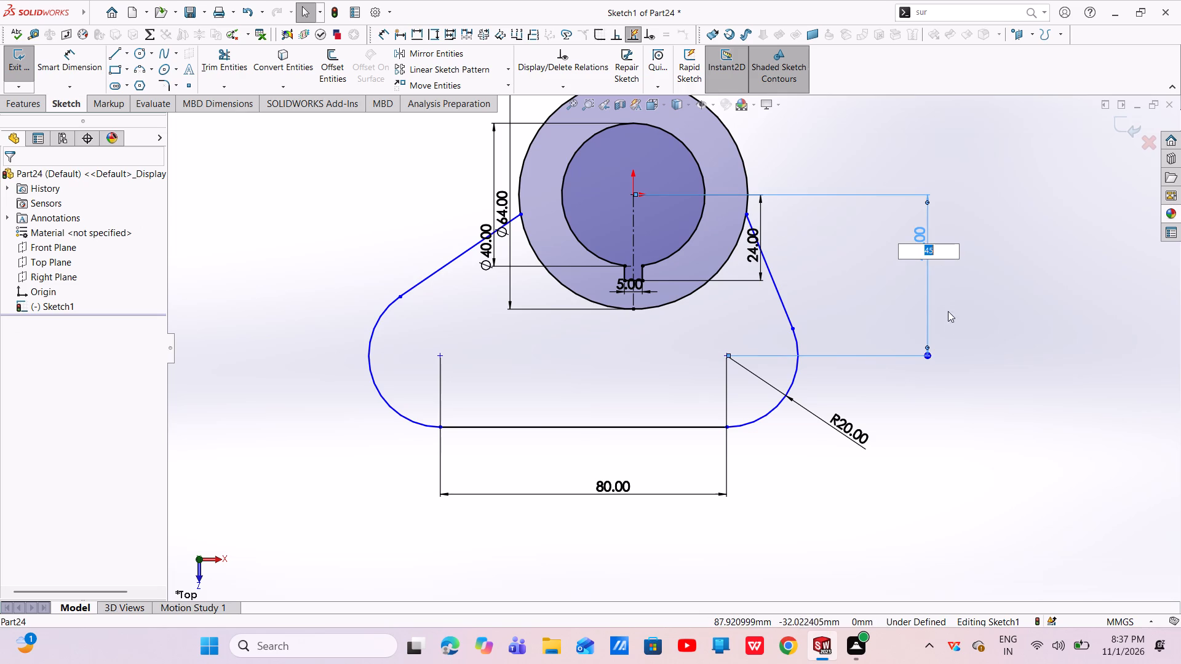
key(Escape)
key(Escape)
key(Escape)
key(Escape)
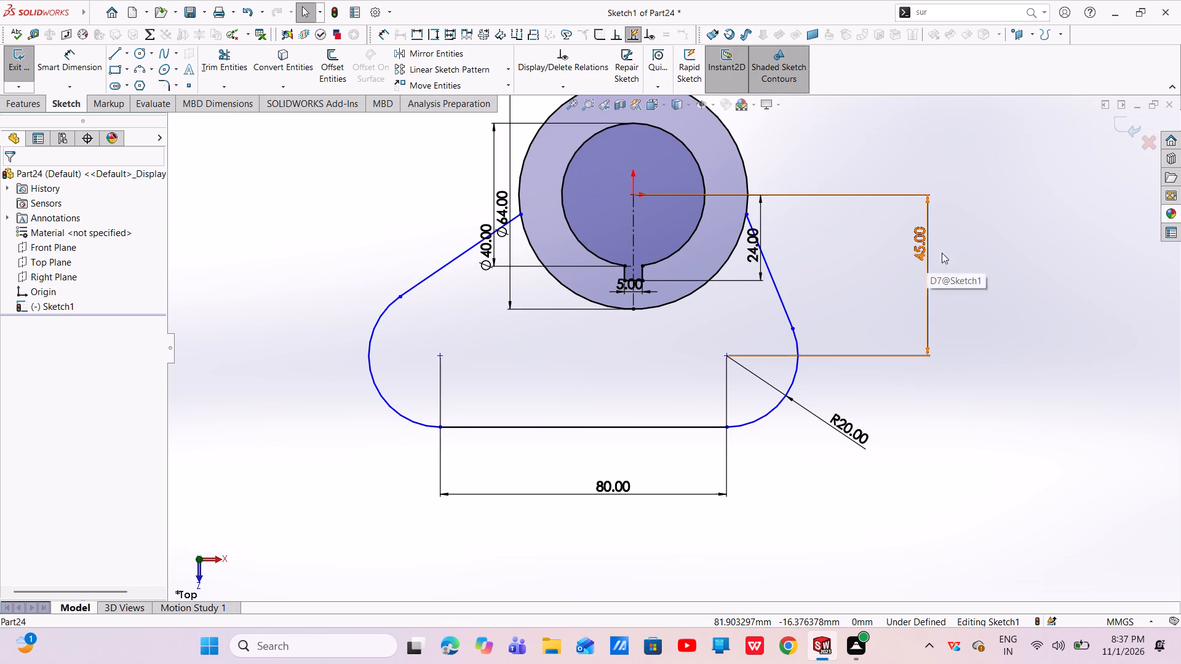
key(Escape)
key(Escape)
click(928, 245)
right_click(928, 245)
key(Escape)
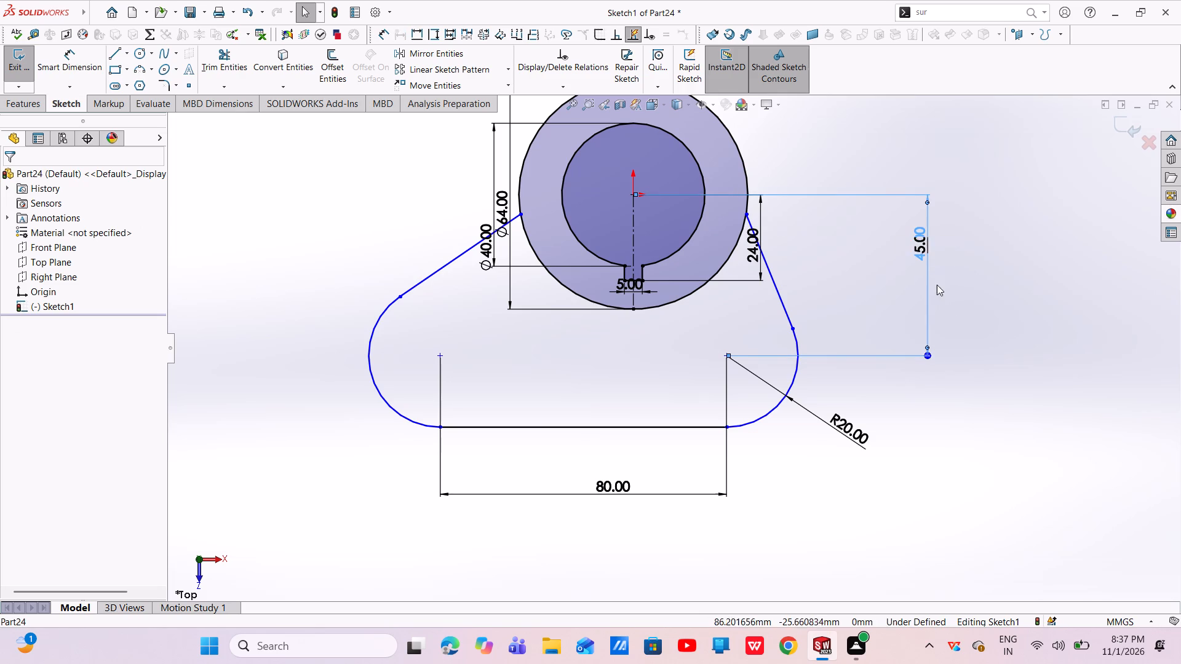
key(Escape)
key(Escape)
key(Escape)
key(Escape)
right_click(926, 253)
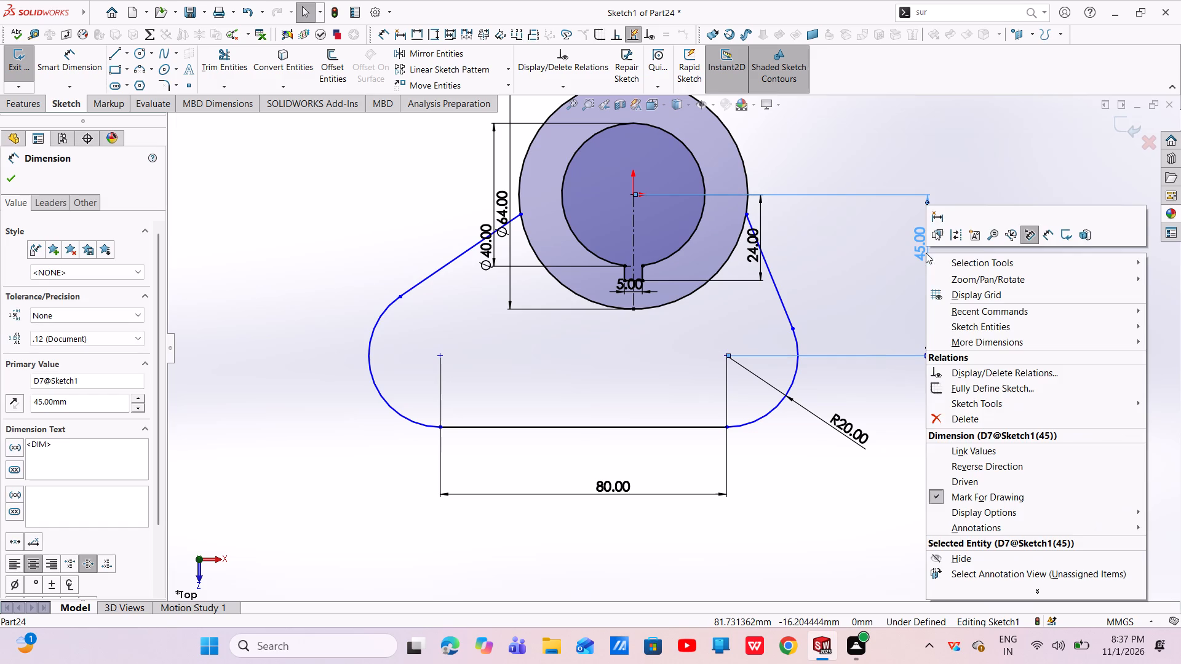
click(973, 419)
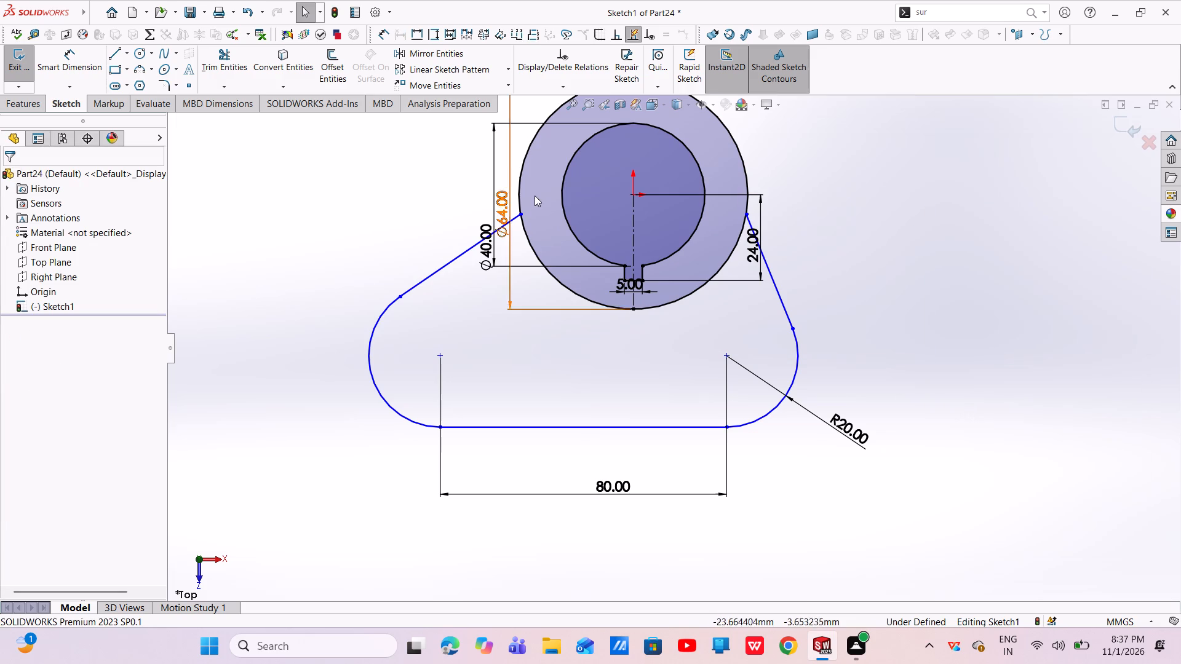
Dimension the vertical distance from the circles' center to the left fillet's center, keeping it at 45 mm.
click(79, 58)
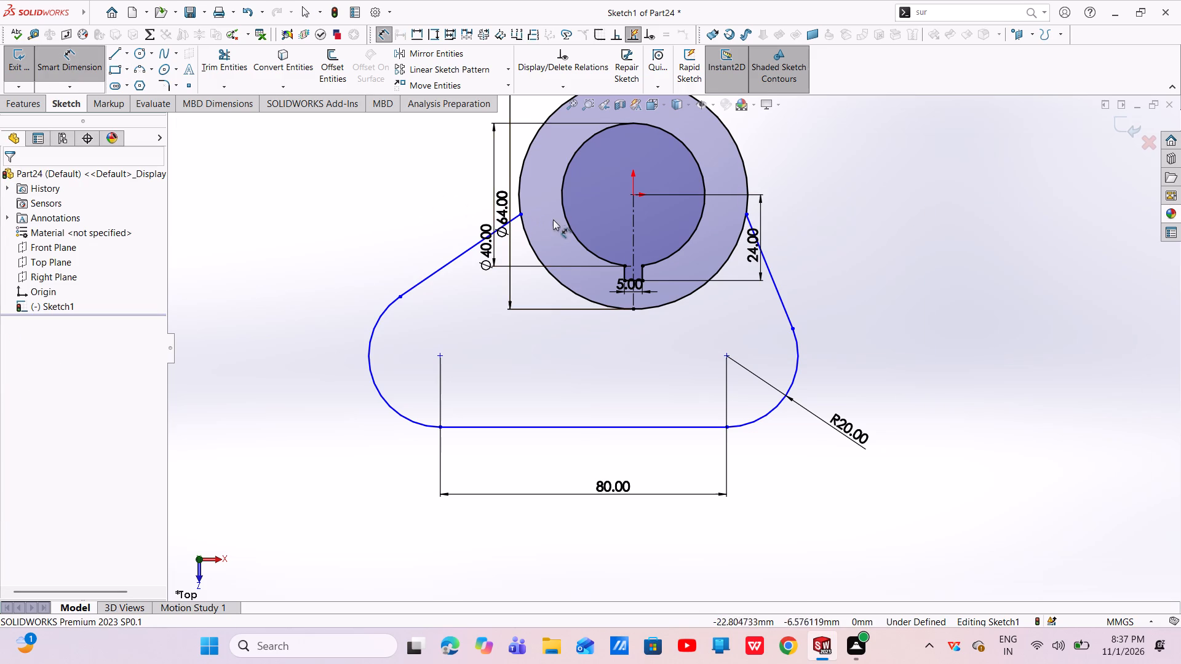
click(631, 192)
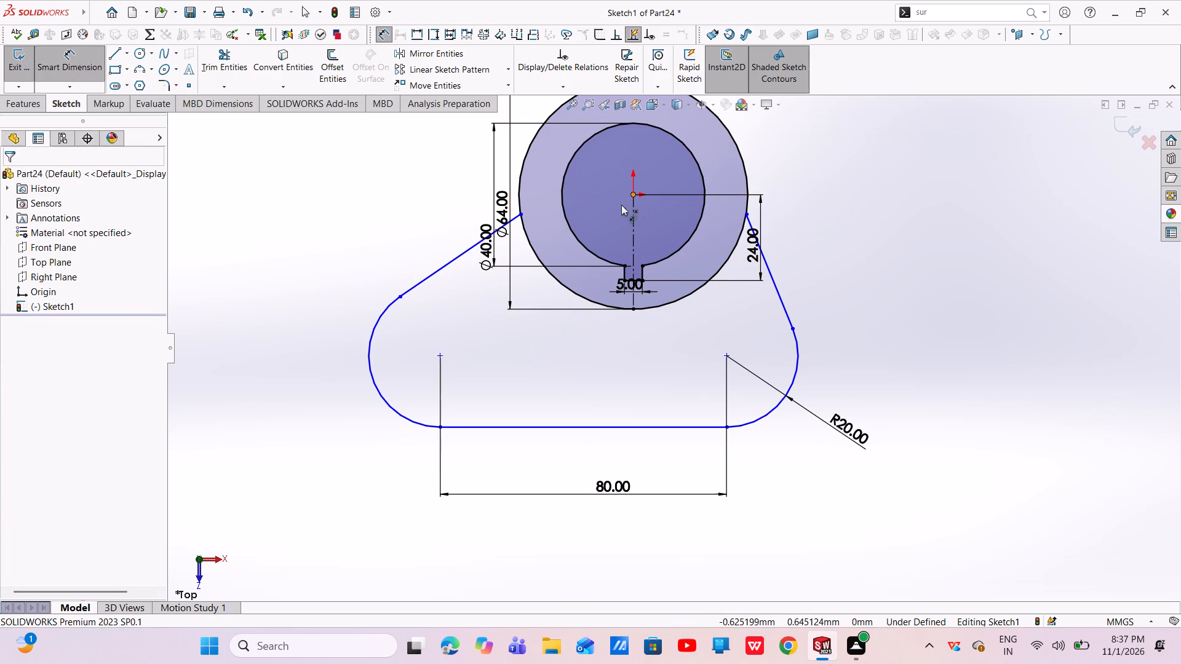
click(442, 358)
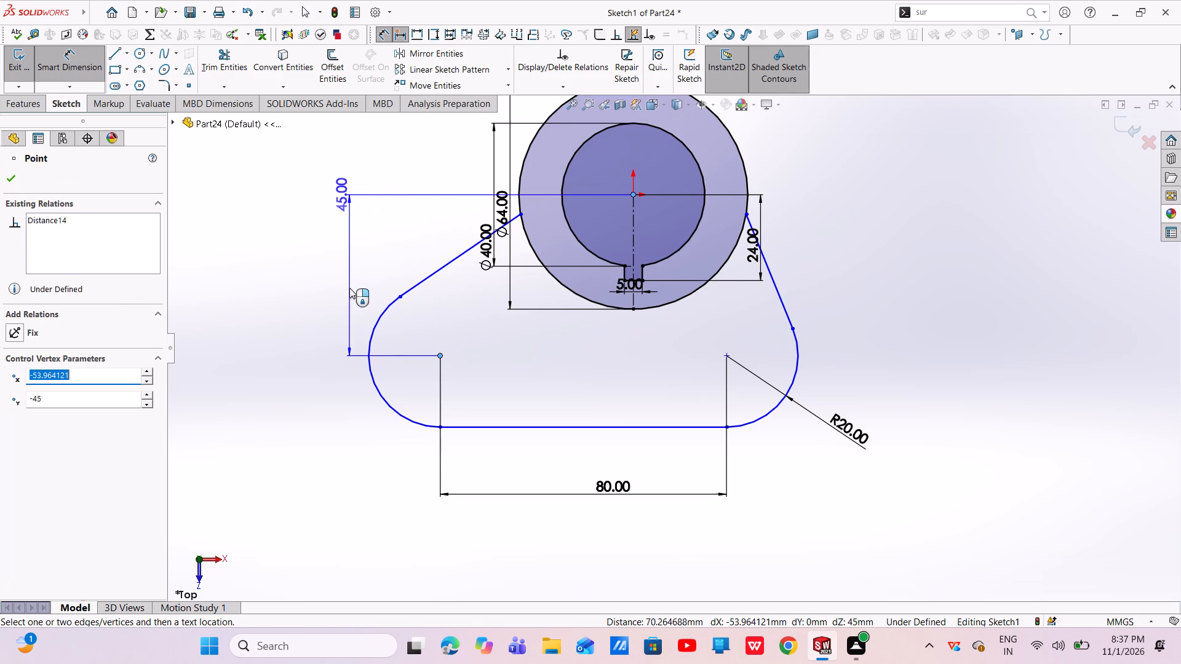
click(349, 288)
click(299, 268)
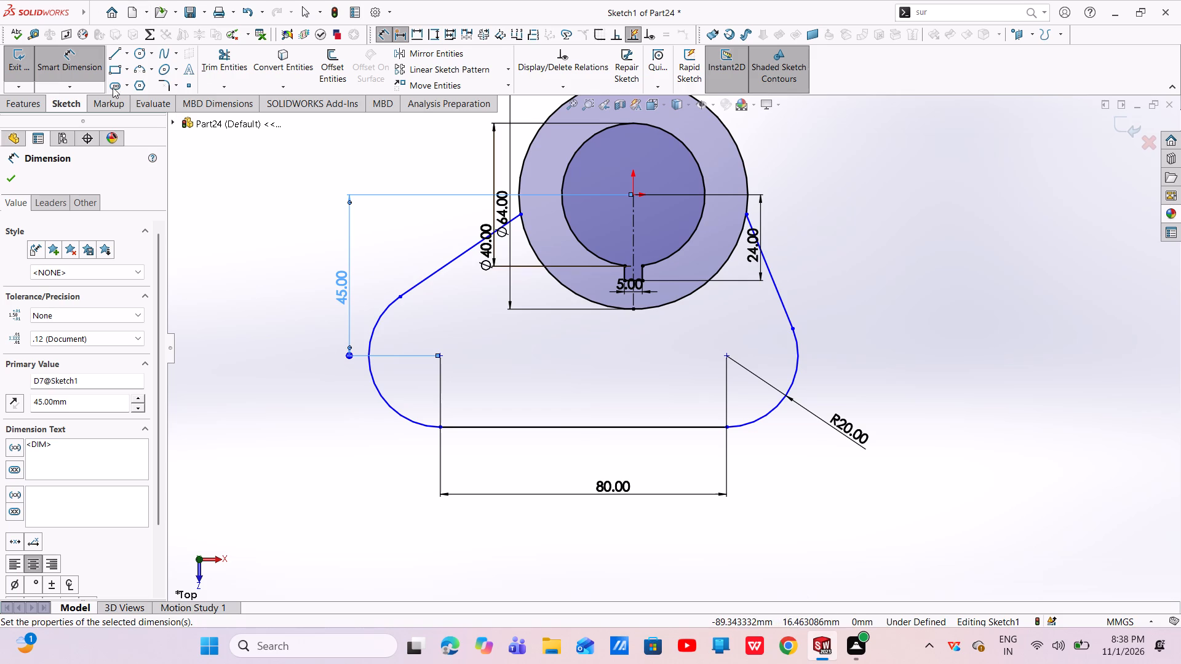
Dimension the horizontal distance from the vertical centerline to the left fillet's center as 40 mm.
click(633, 235)
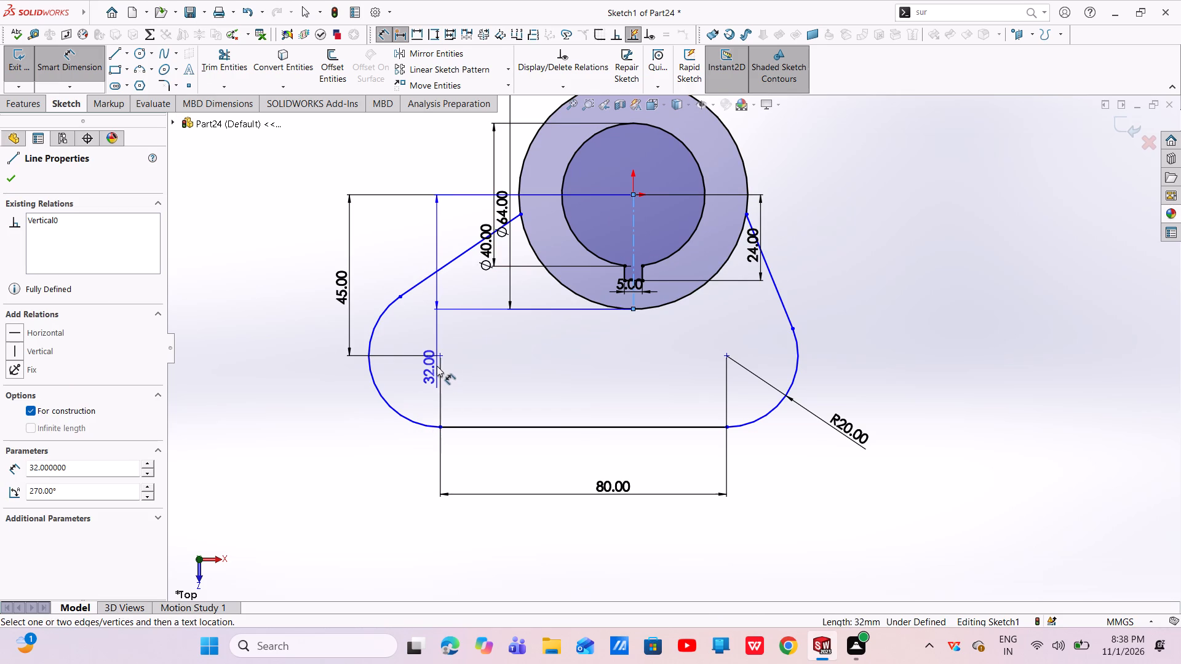
click(437, 358)
click(509, 550)
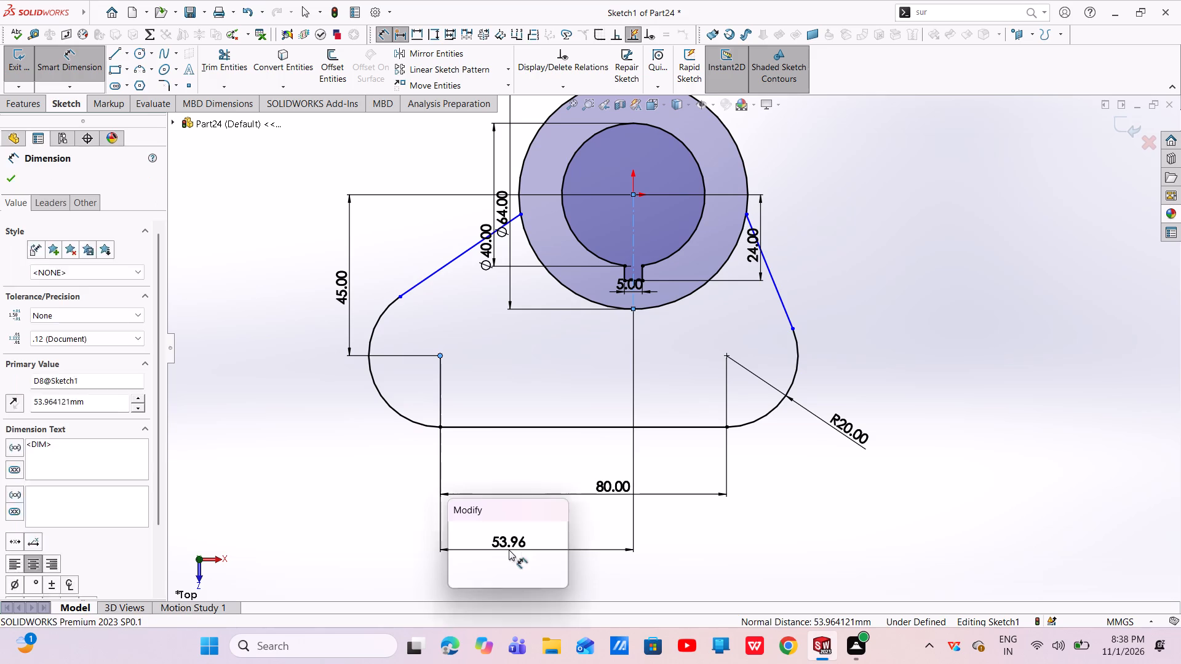
key(BackSpace)
text(40)
key(Return)
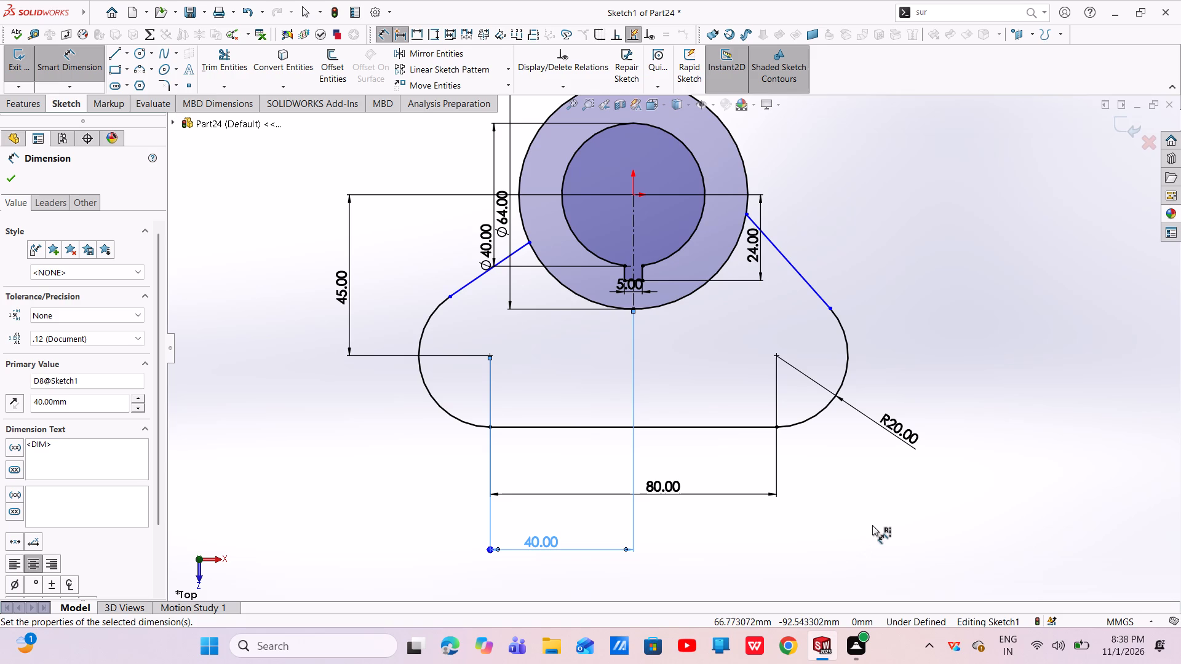
key(Escape)
key(Escape)
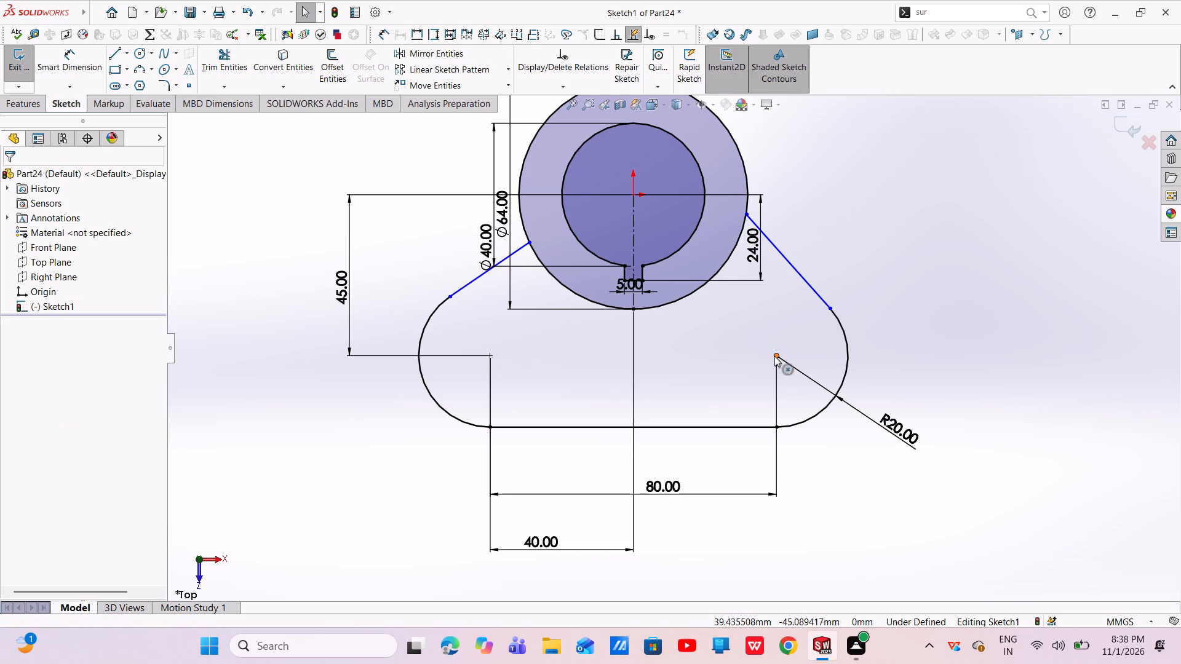
Add a horizontal relation between the centers of the two corner fillets.
click(774, 356)
ctrl+click(488, 354)
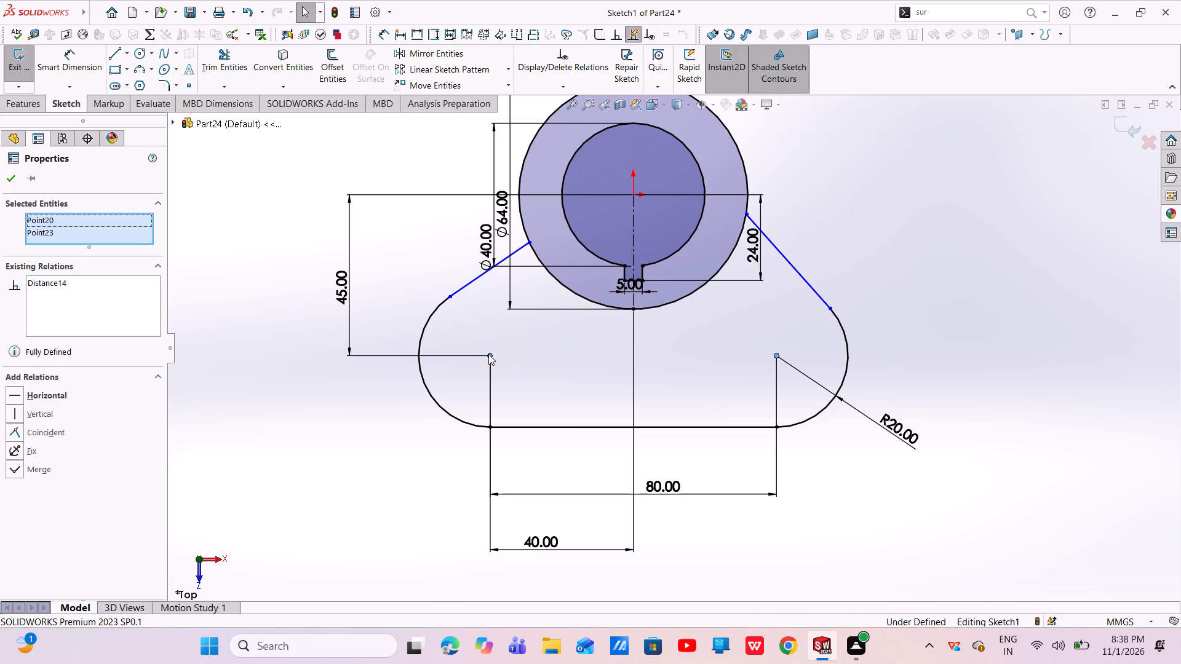
click(522, 296)
double_click(522, 298)
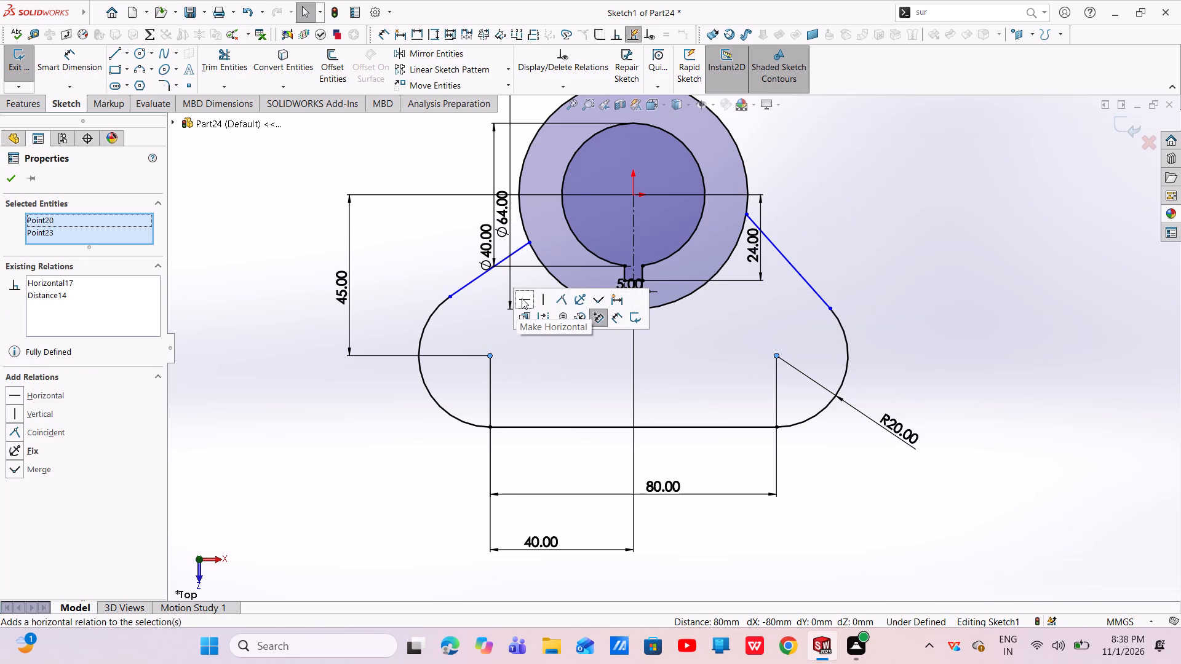
key(Escape)
key(Escape)
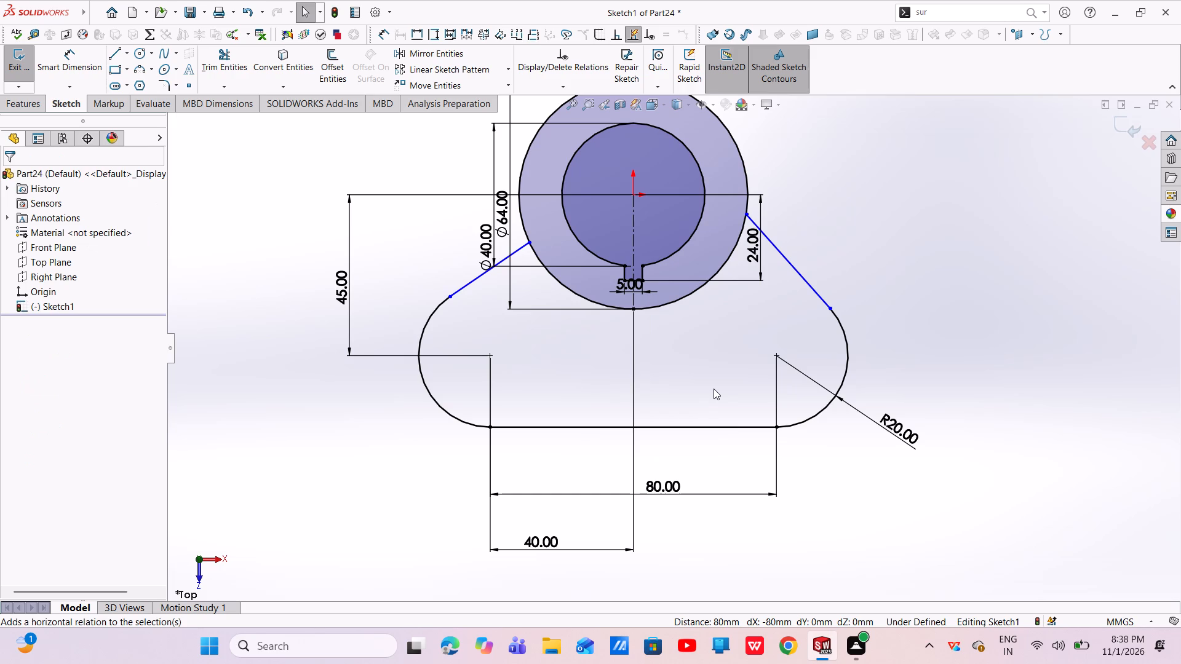
key(Escape)
Move the left slanted line's upper endpoint higher along the outer circle and make the line tangent to that circle.
scroll(528, 199, down, 5)
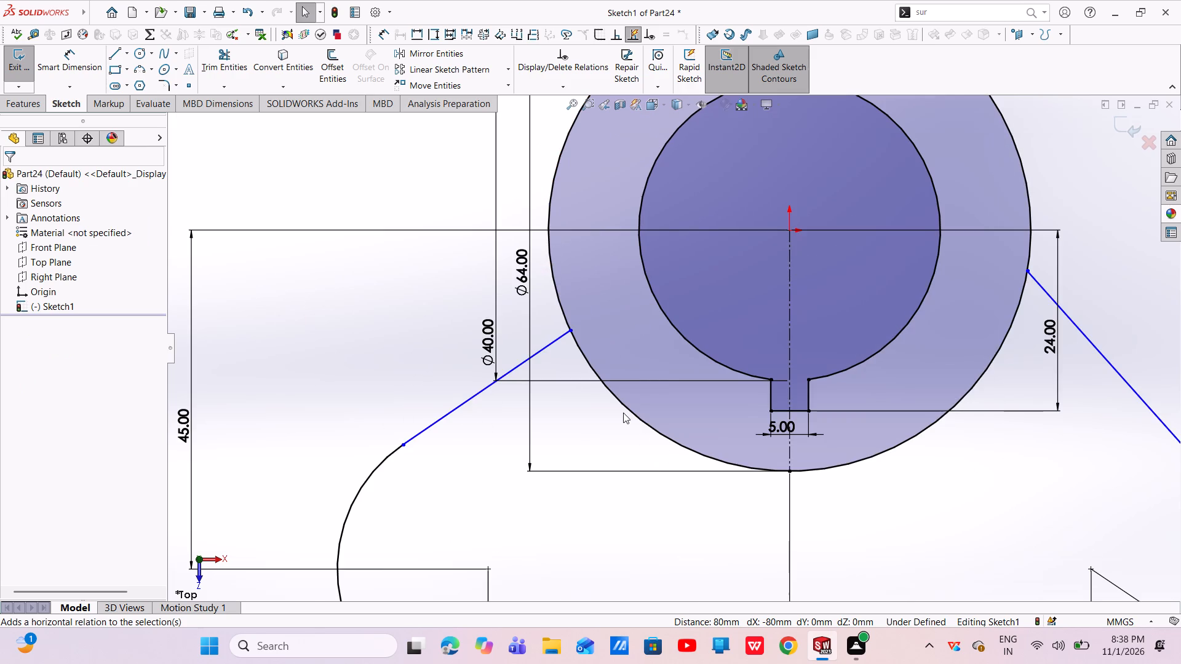
drag(585, 366, 546, 281)
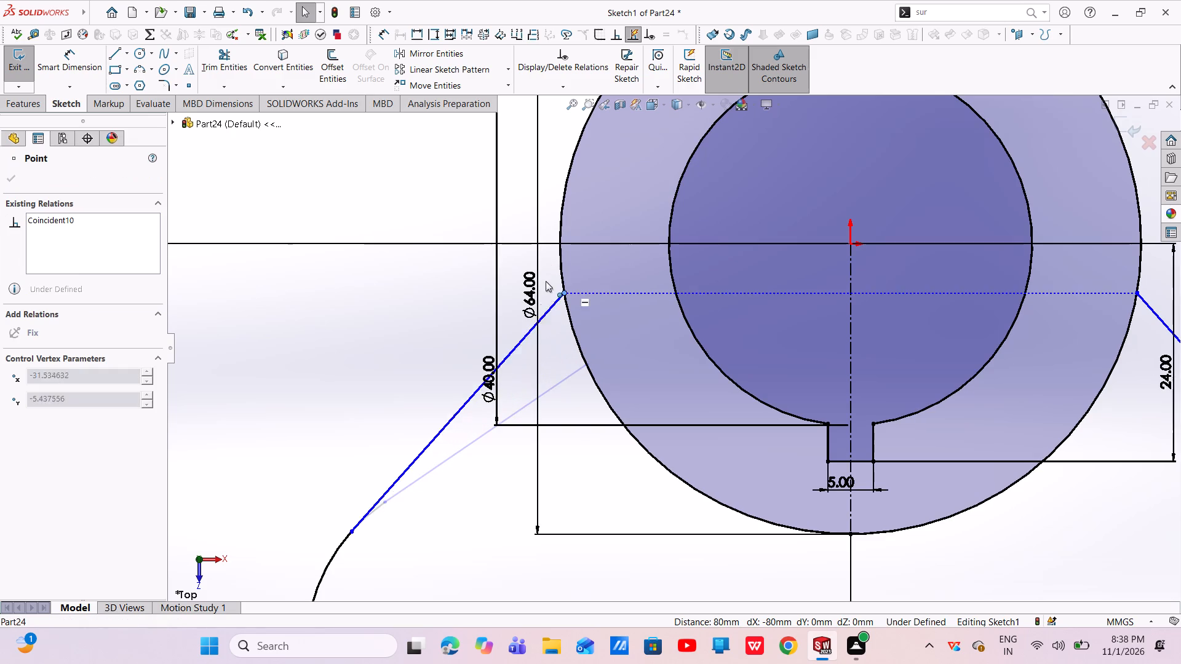
drag(546, 281, 539, 167)
scroll(596, 242, up, 3)
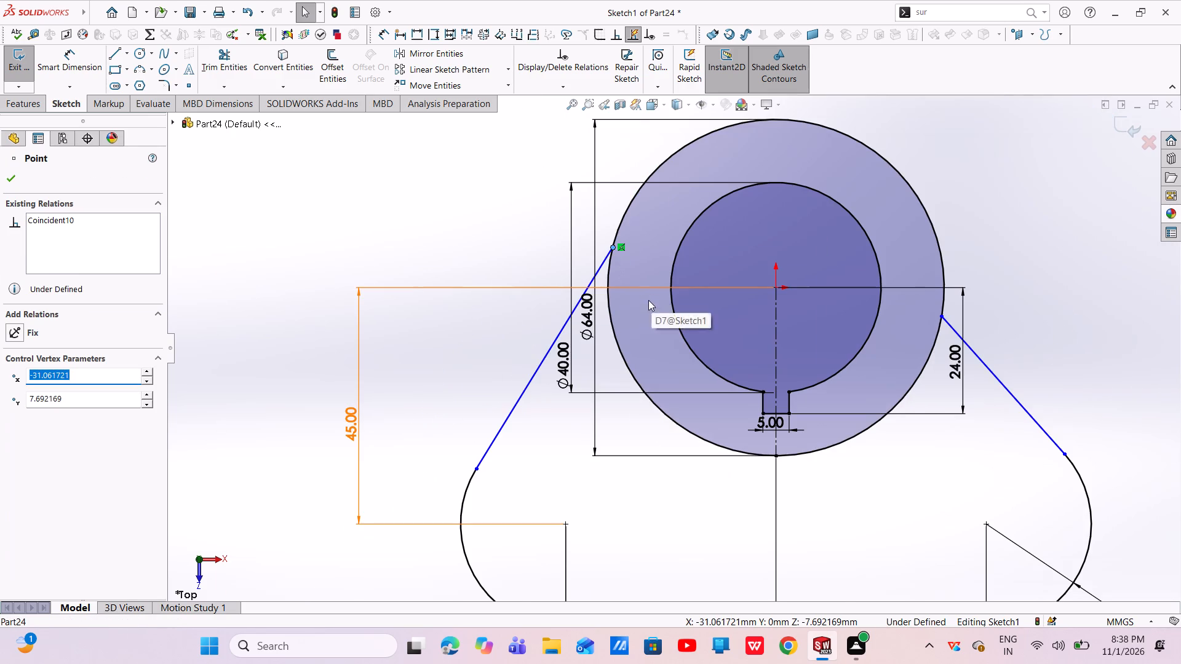
key(Escape)
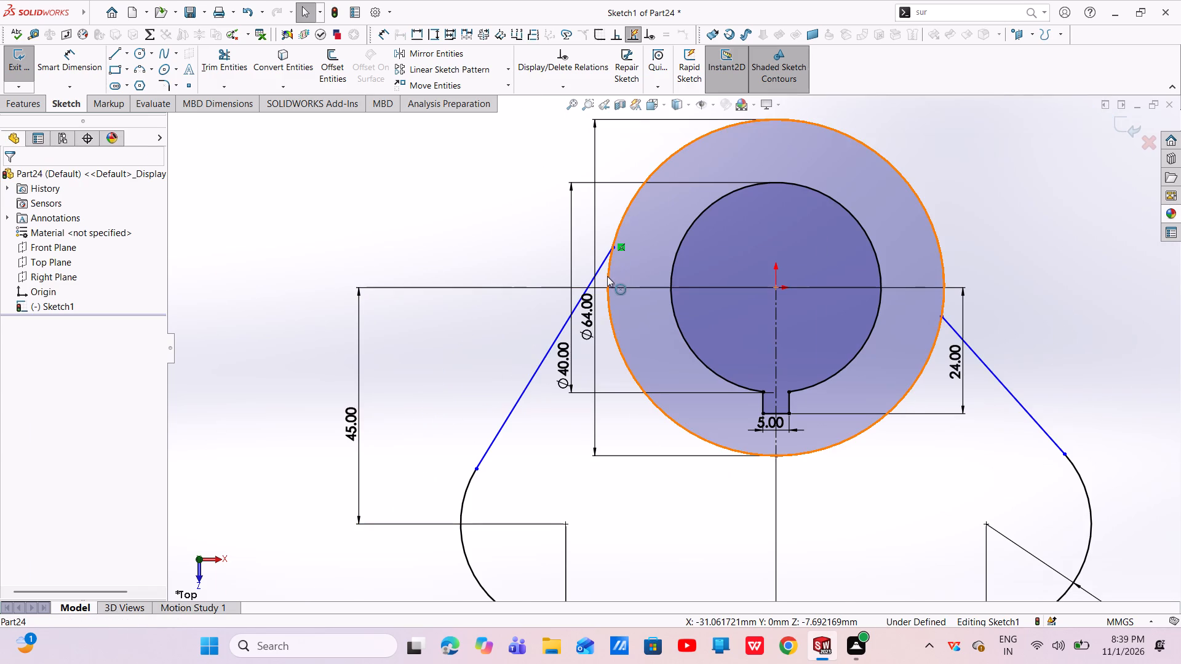
click(607, 276)
ctrl+click(599, 268)
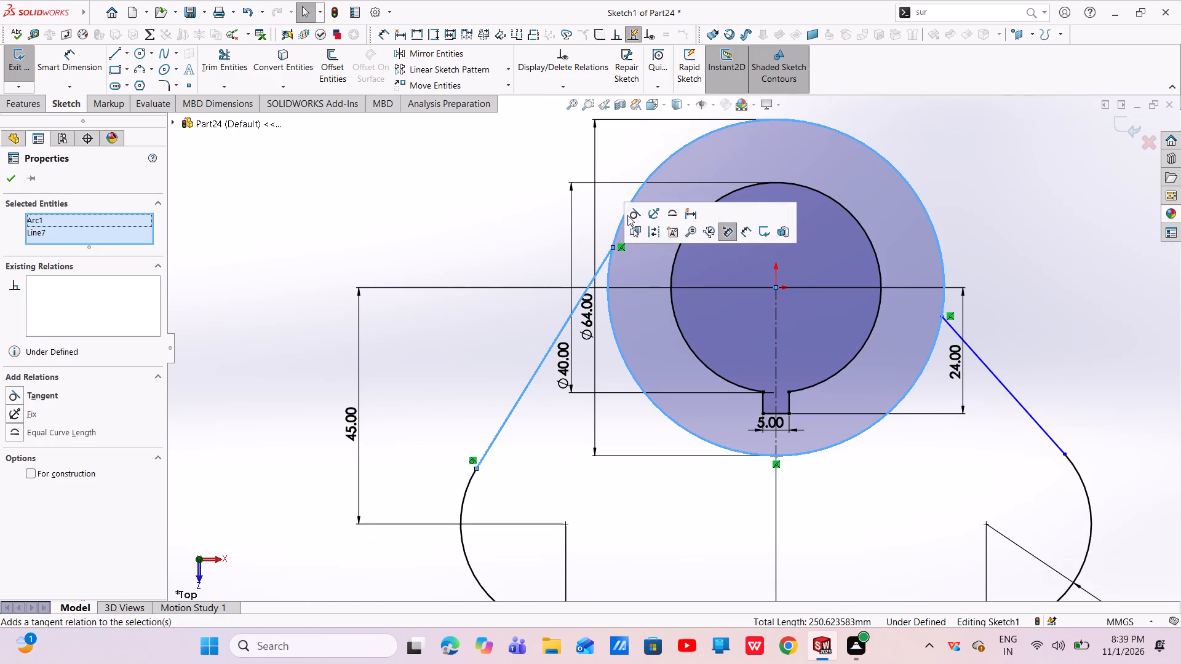
click(630, 213)
key(Escape)
Make the right slanted line tangent to the outer circle and exit the sketch.
scroll(821, 394, up, 4)
scroll(873, 385, down, 3)
click(769, 351)
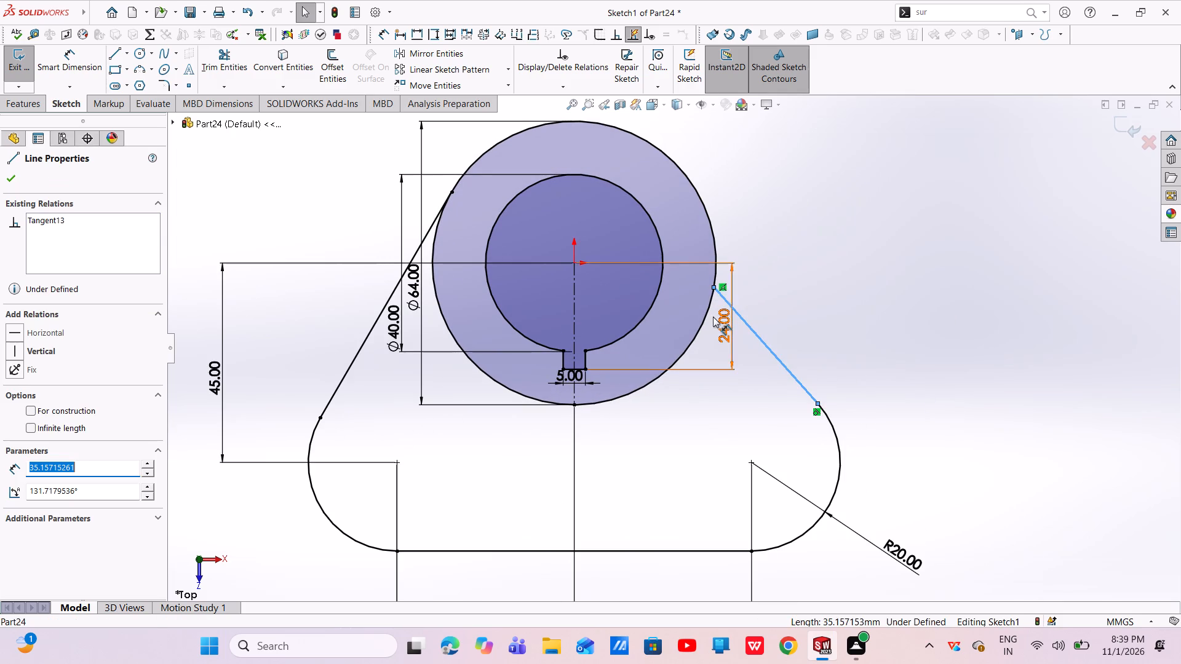
ctrl+click(710, 308)
click(742, 248)
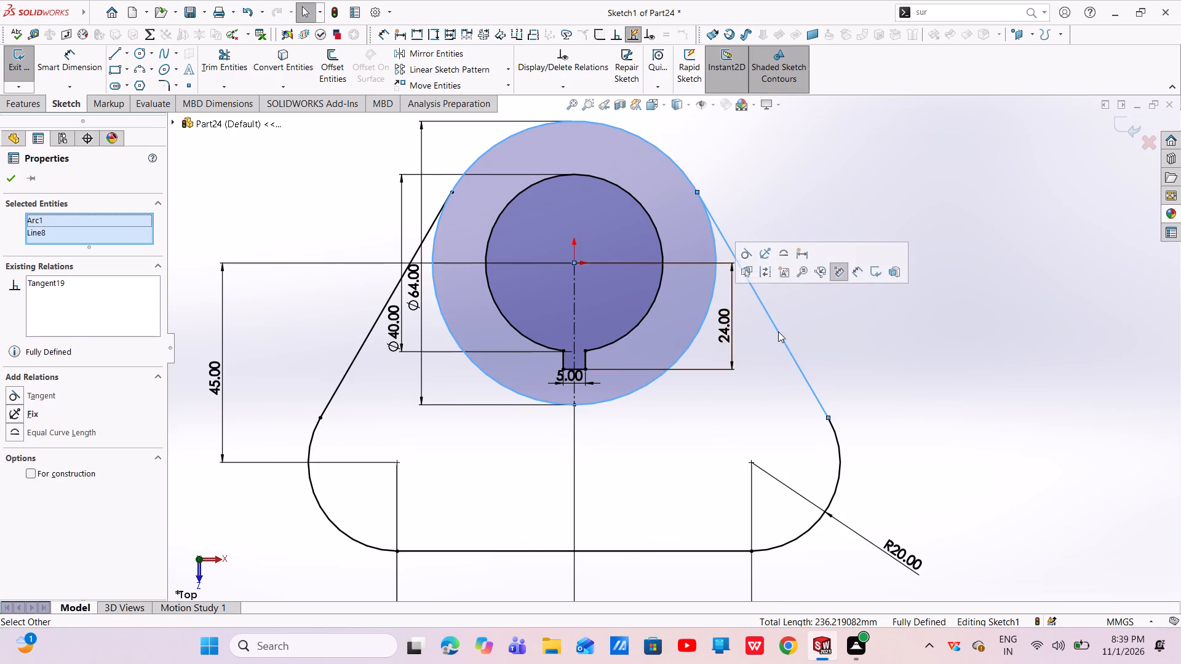
key(Escape)
key(Escape)
scroll(826, 384, up, 4)
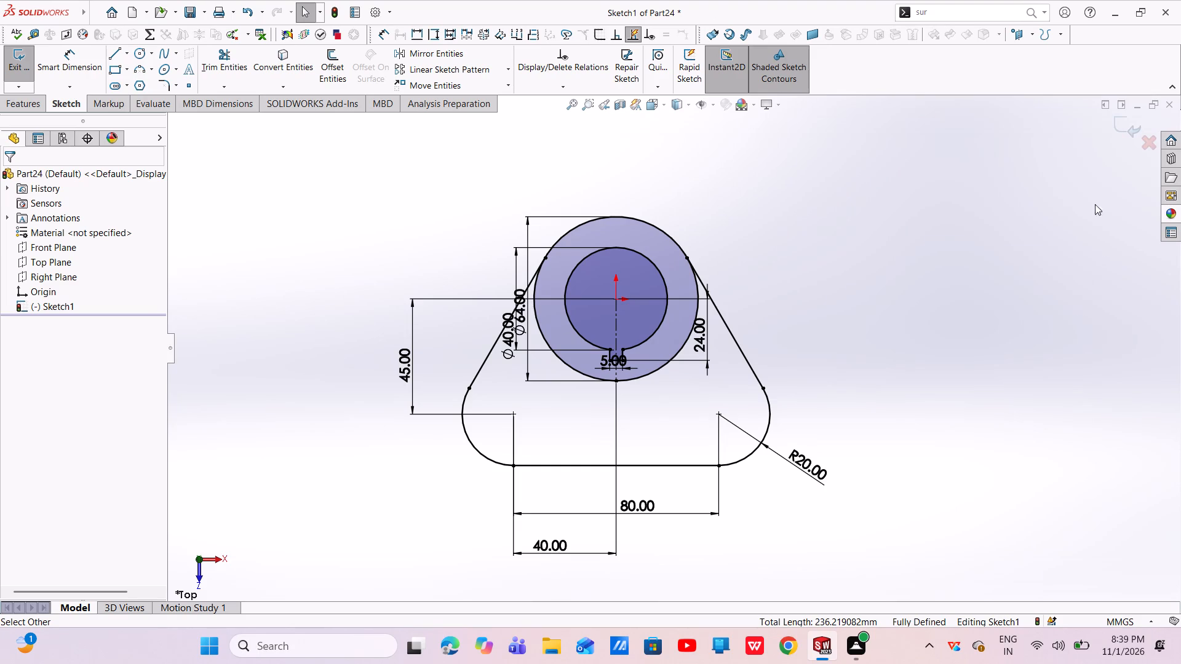
click(1119, 128)
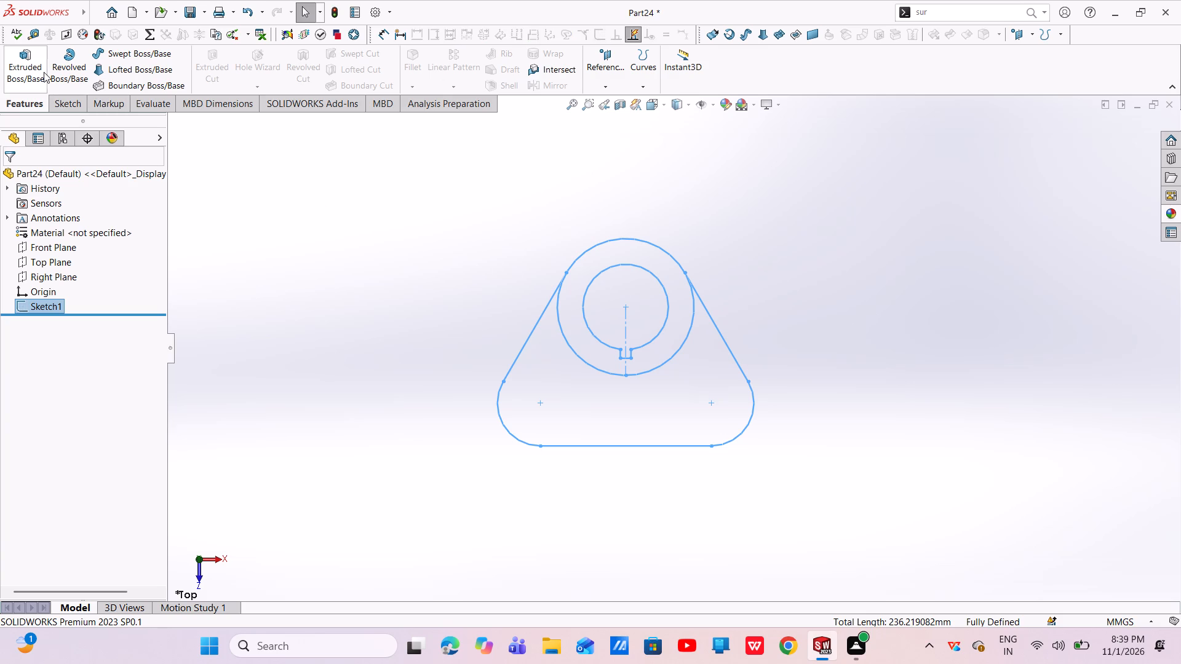
Extrude only the keyed ring region between the two circles as a 60 mm blind boss.
click(33, 58)
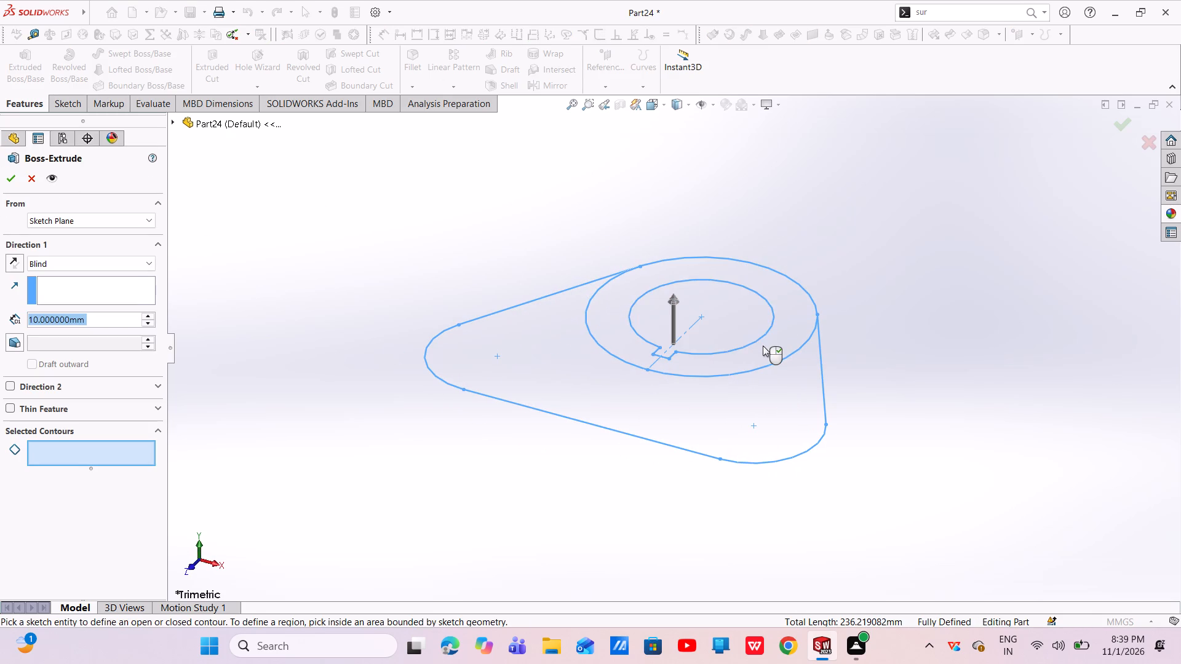
click(763, 346)
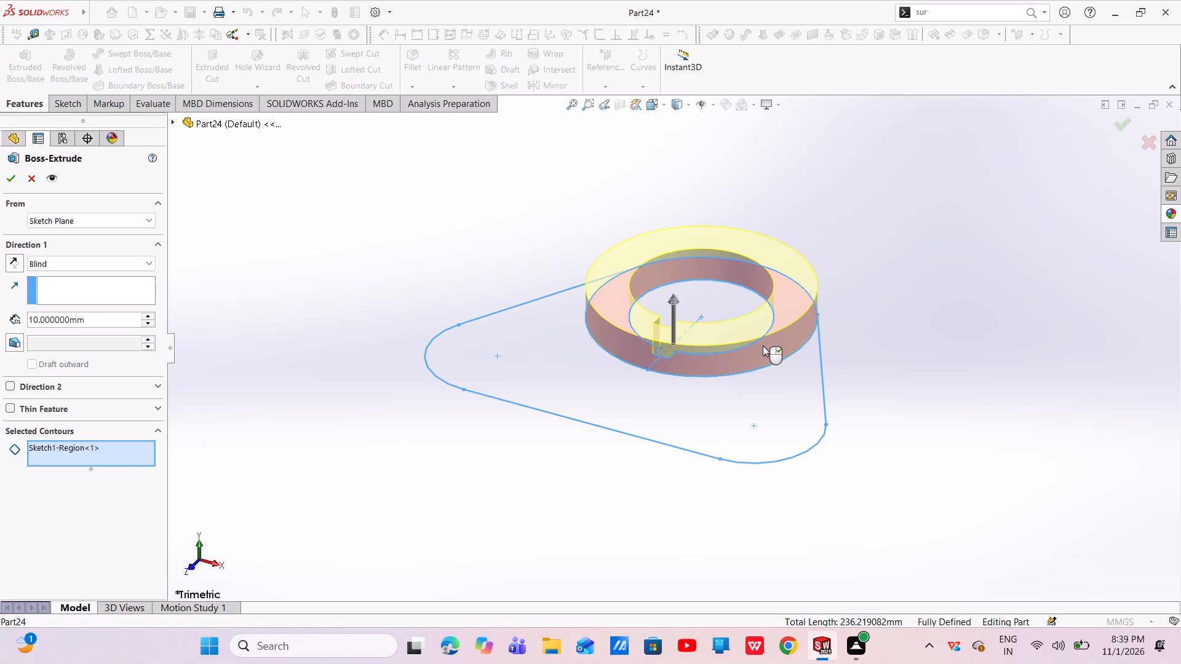
triple_click(147, 314)
double_click(147, 314)
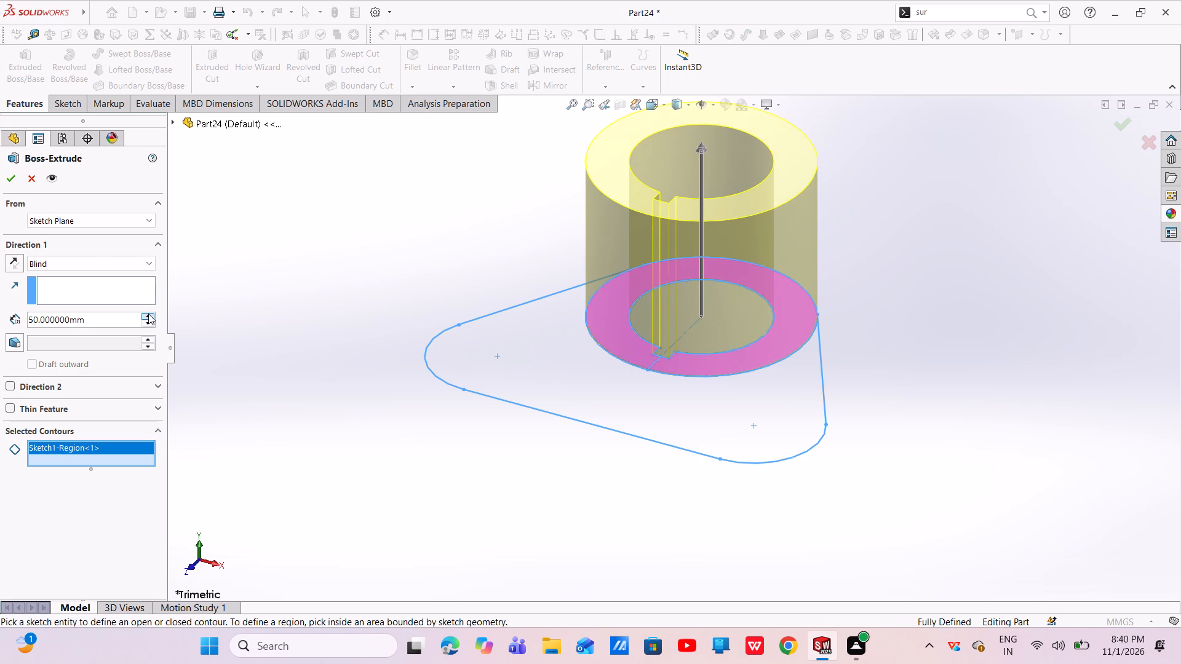
click(18, 184)
Show Sketch1, the sketch used by the ring's extrusion.
scroll(652, 290, up, 3)
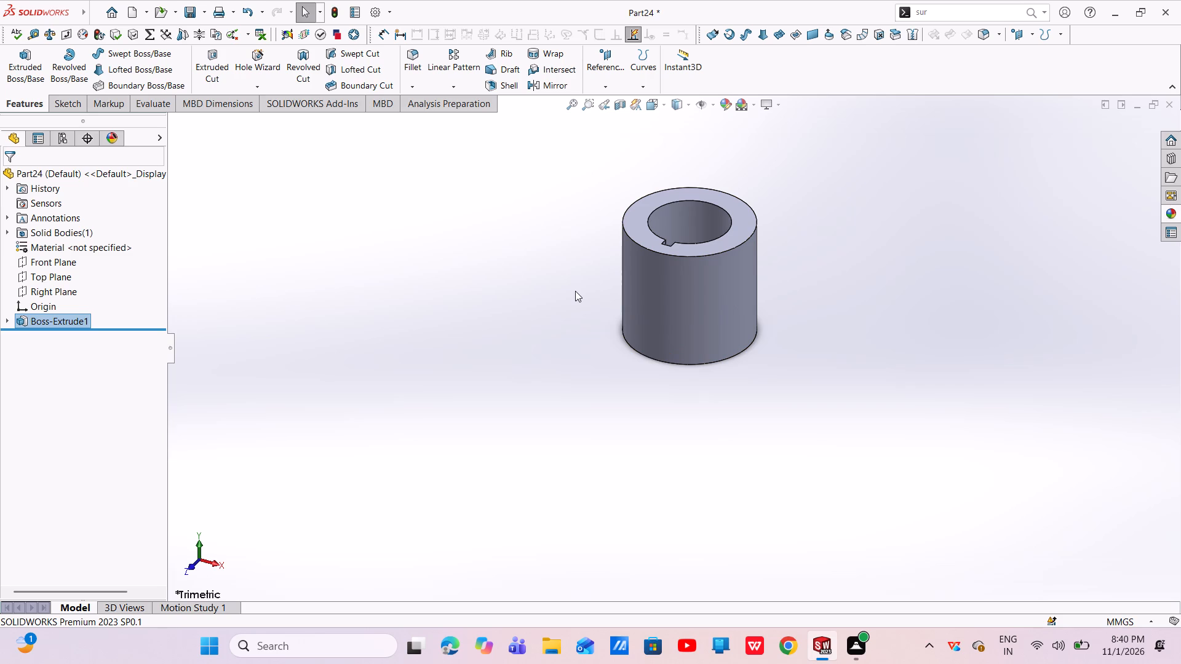
click(5, 323)
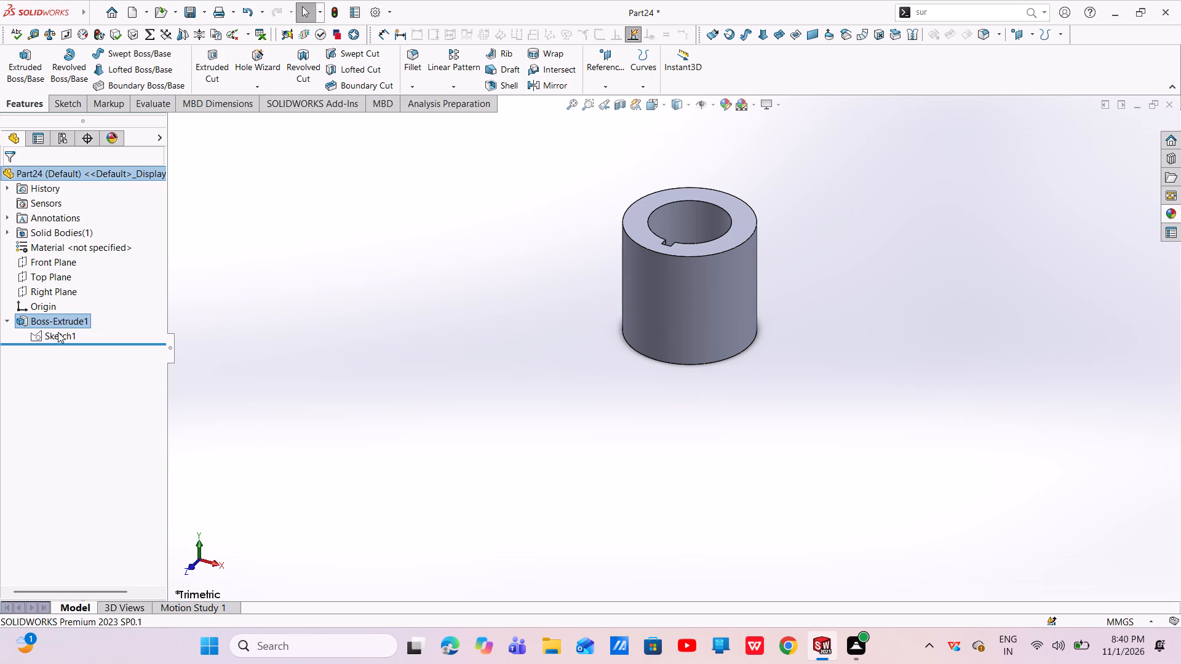
click(59, 334)
click(70, 322)
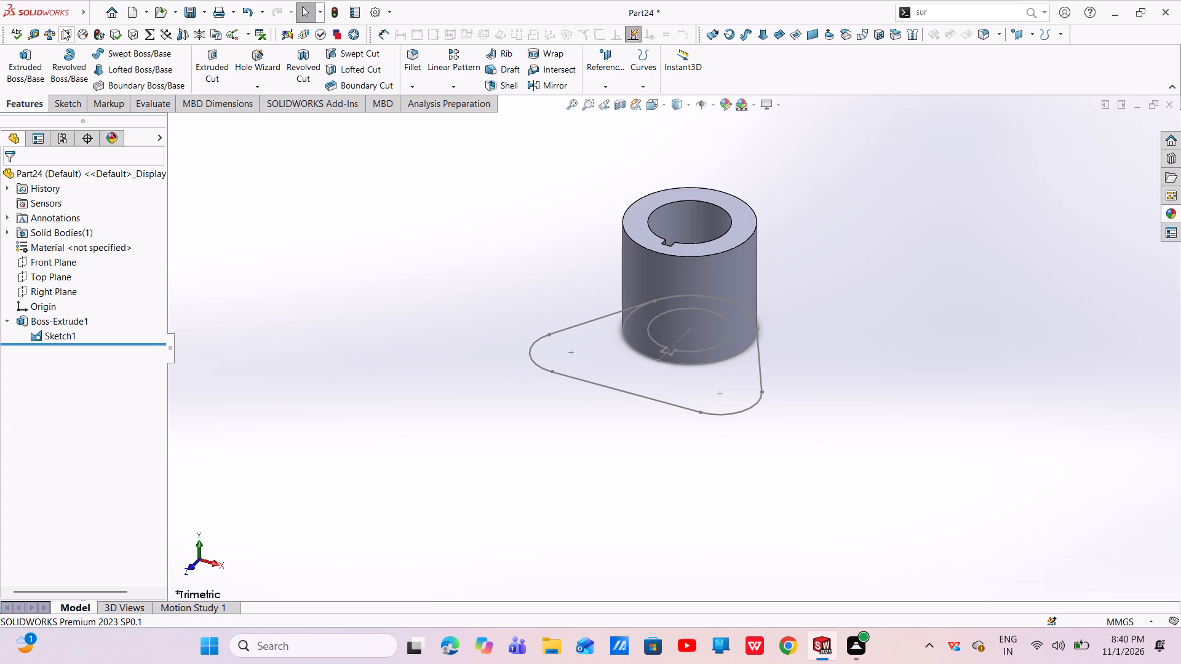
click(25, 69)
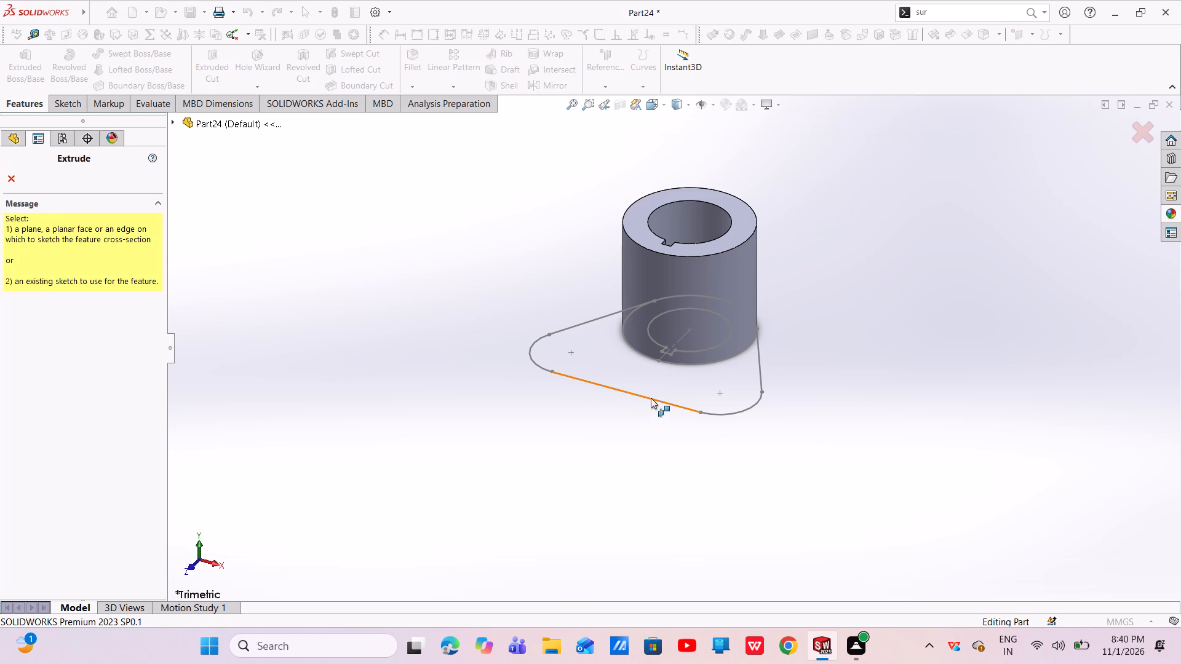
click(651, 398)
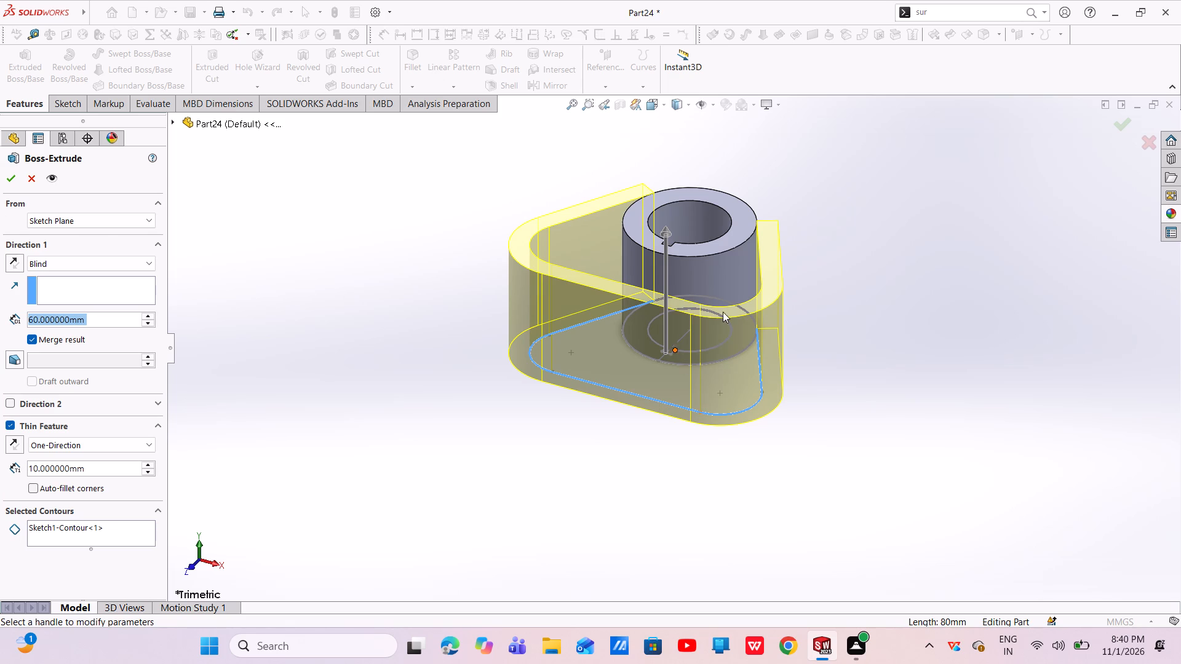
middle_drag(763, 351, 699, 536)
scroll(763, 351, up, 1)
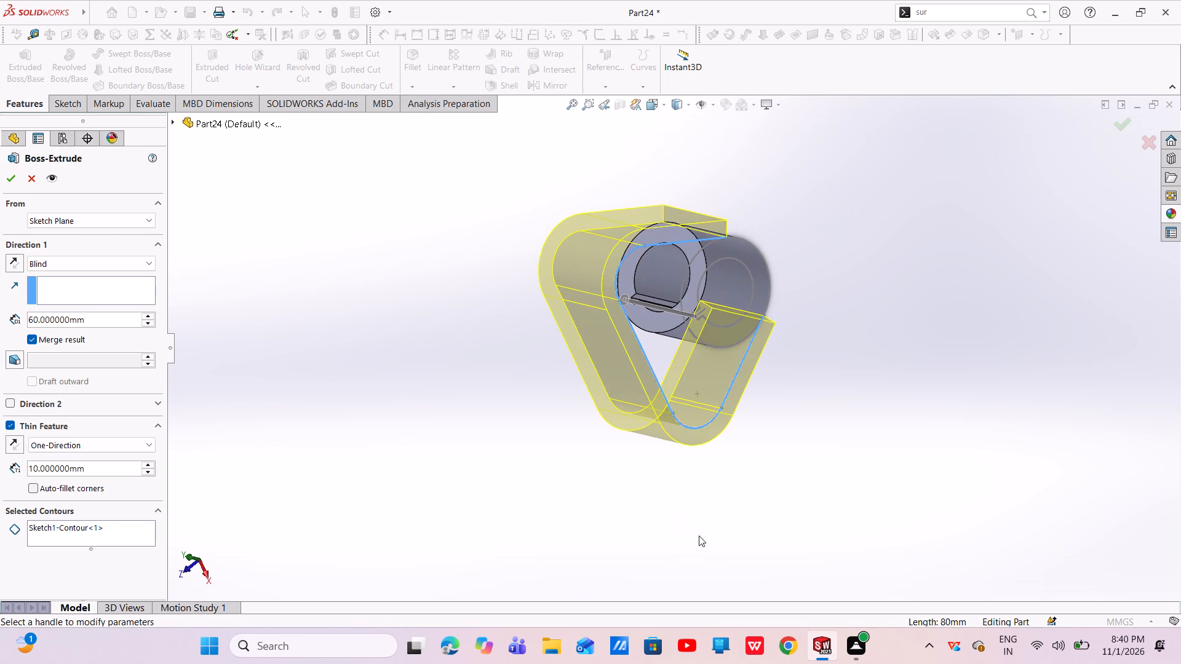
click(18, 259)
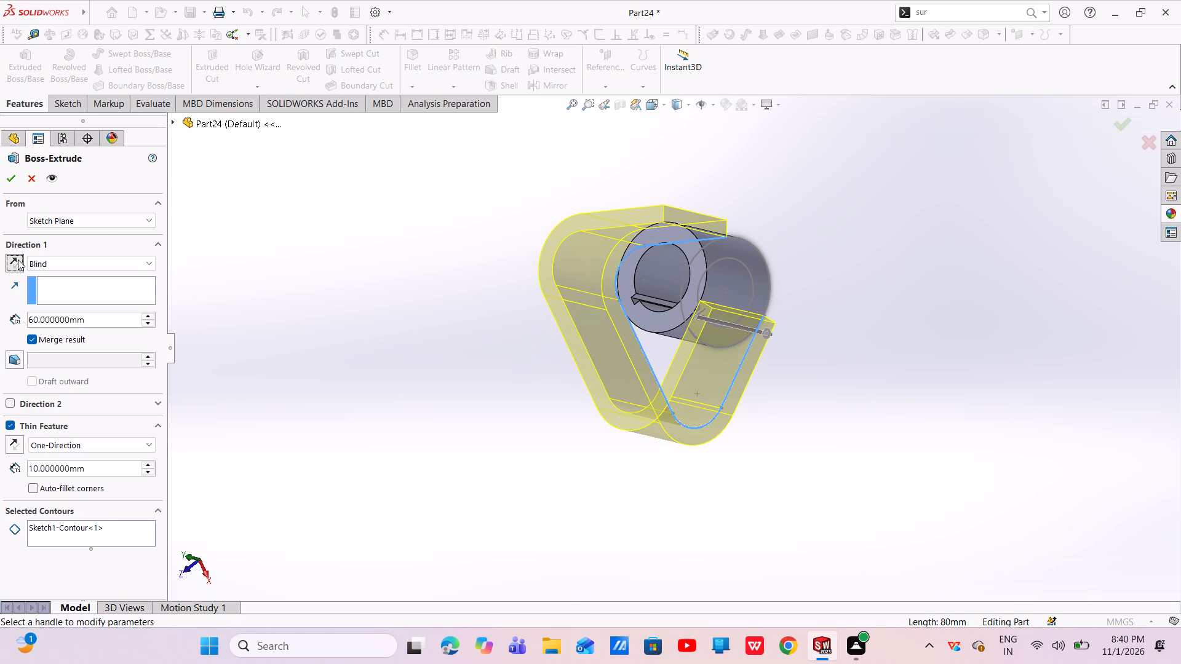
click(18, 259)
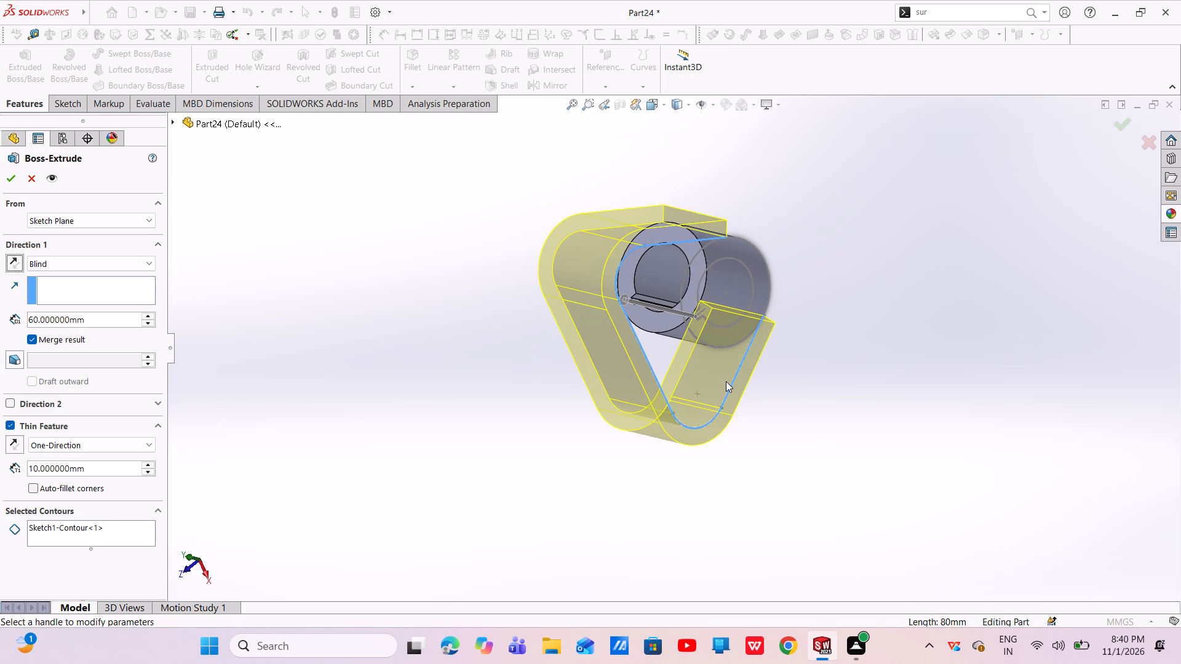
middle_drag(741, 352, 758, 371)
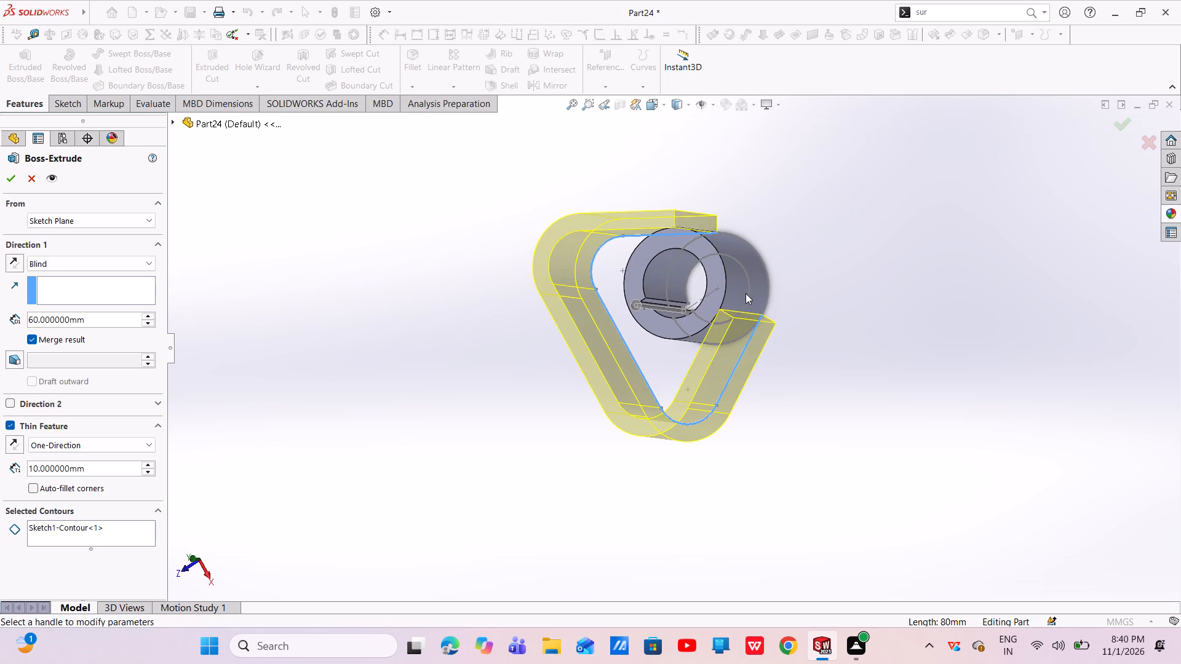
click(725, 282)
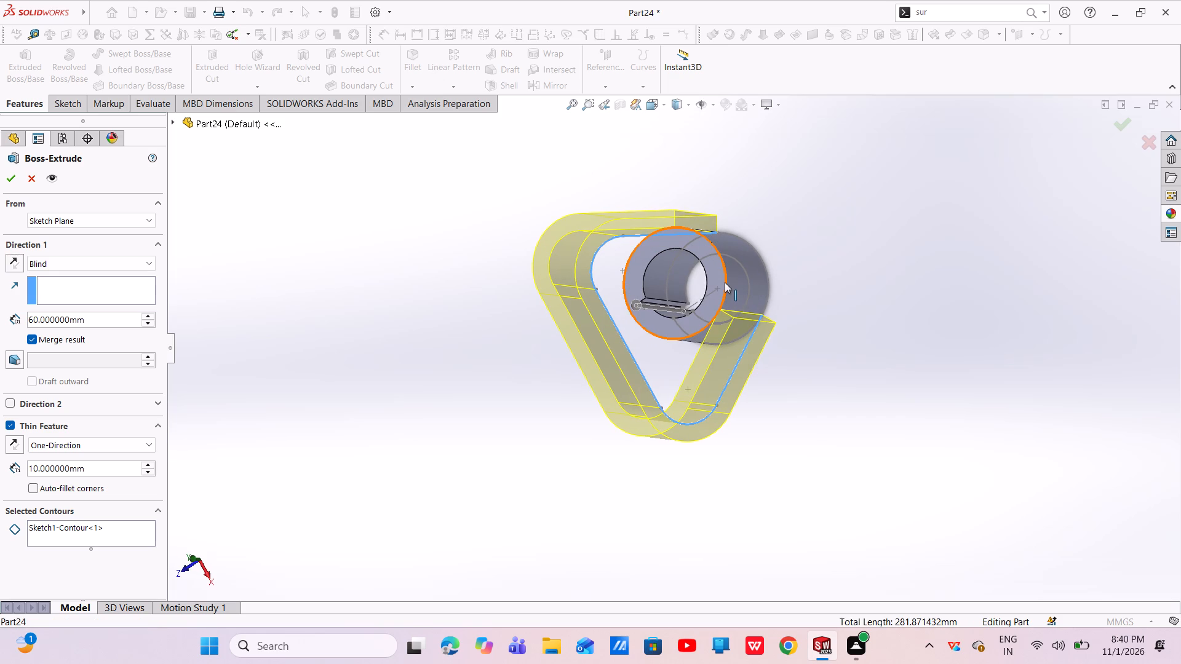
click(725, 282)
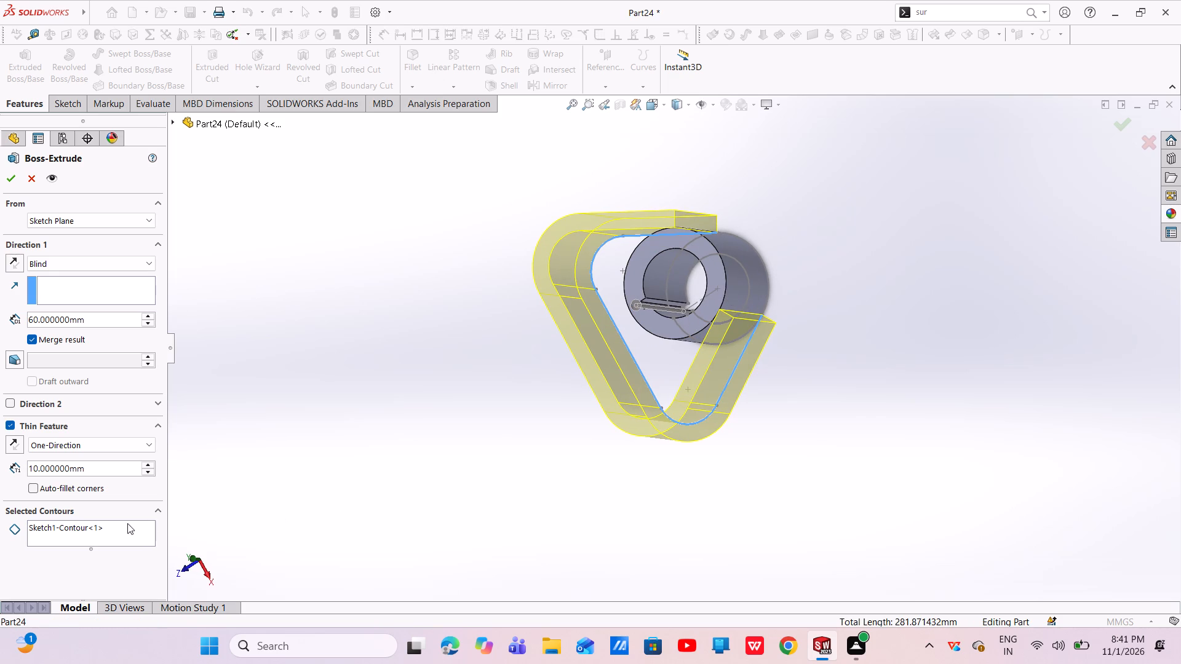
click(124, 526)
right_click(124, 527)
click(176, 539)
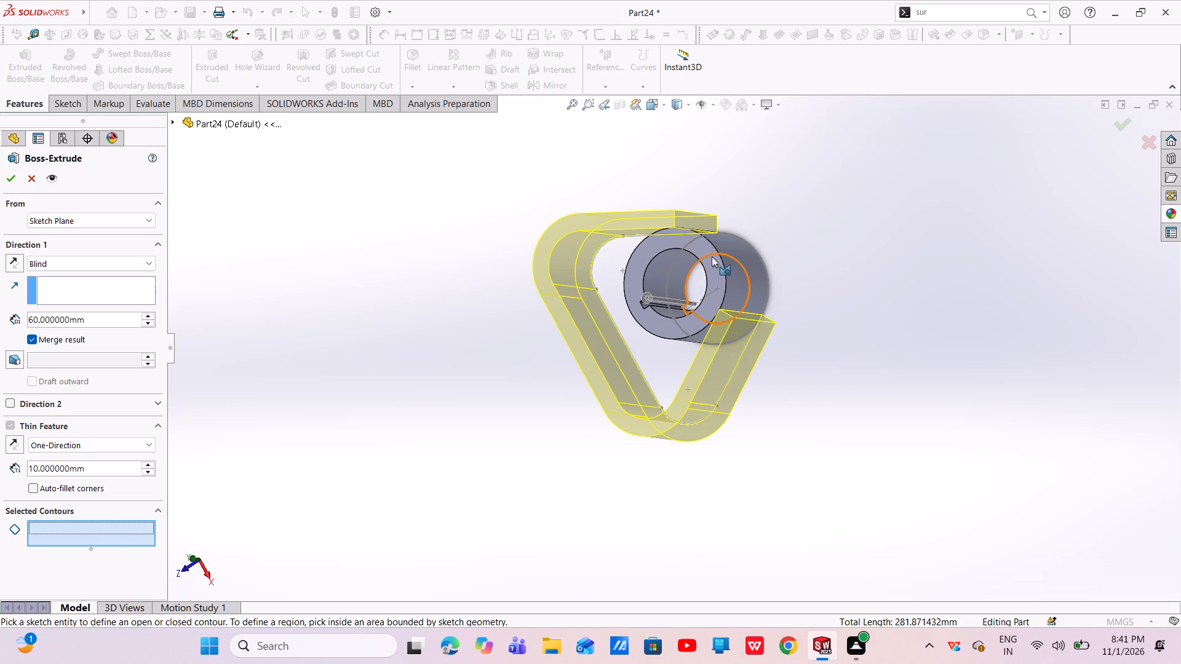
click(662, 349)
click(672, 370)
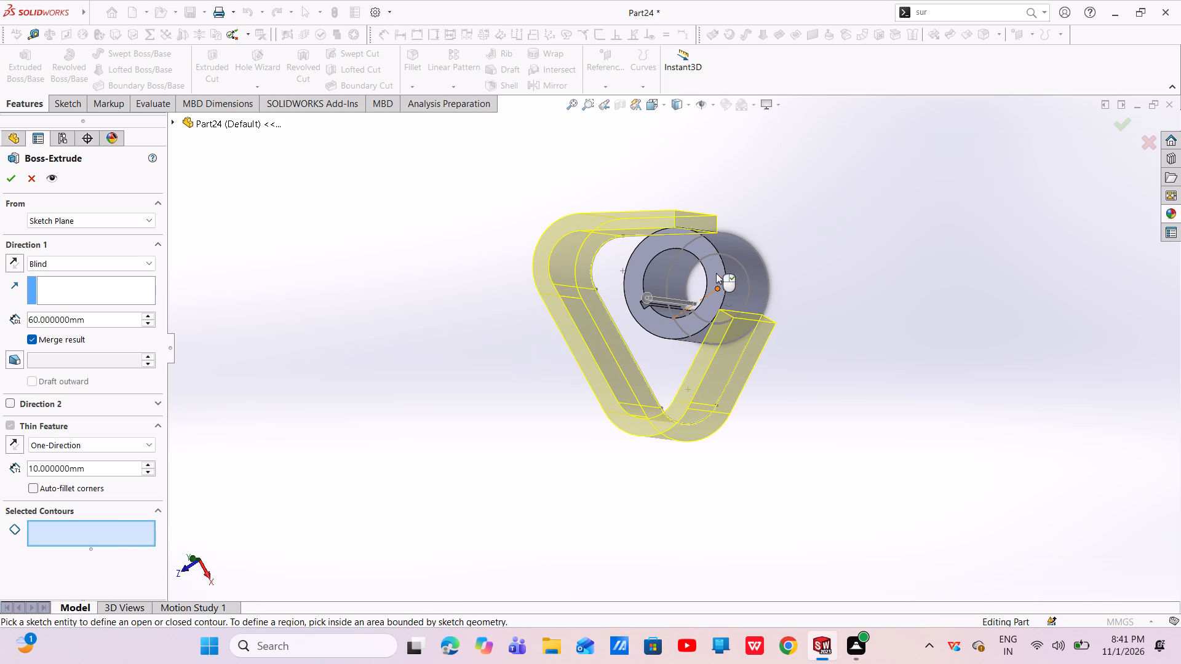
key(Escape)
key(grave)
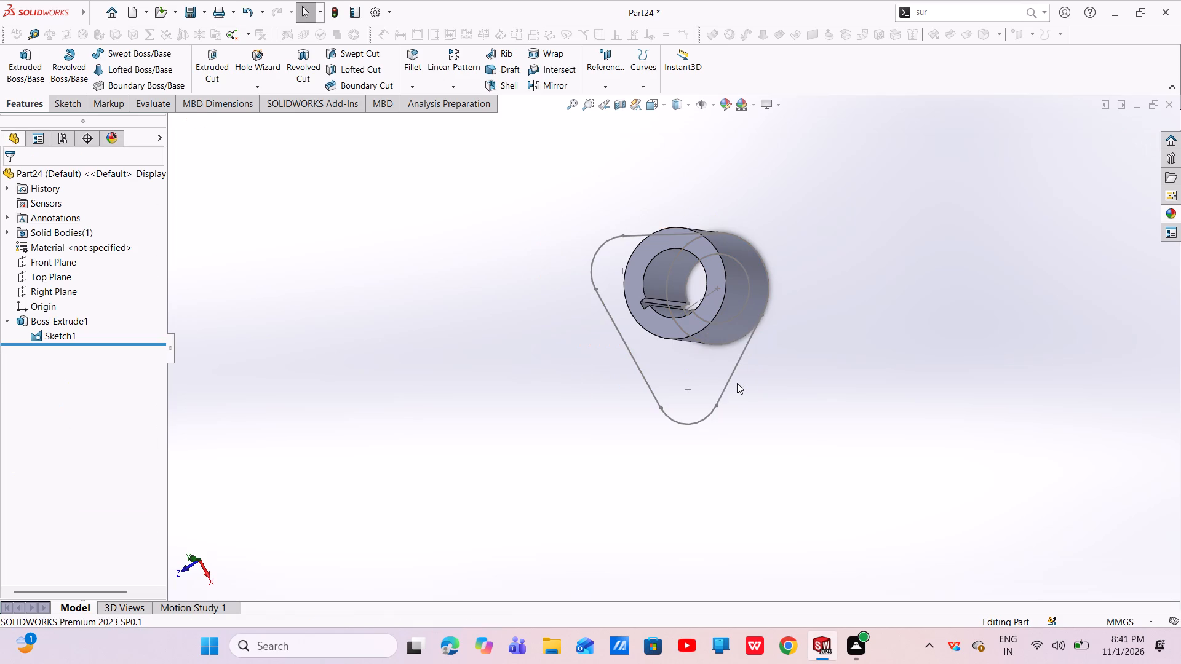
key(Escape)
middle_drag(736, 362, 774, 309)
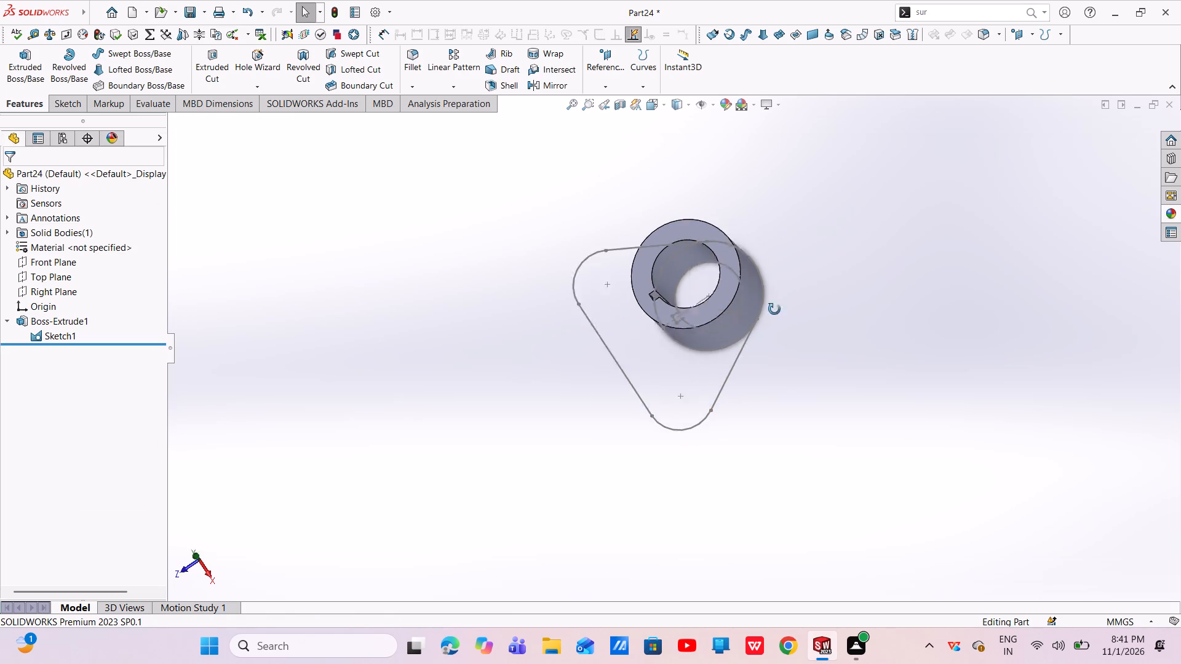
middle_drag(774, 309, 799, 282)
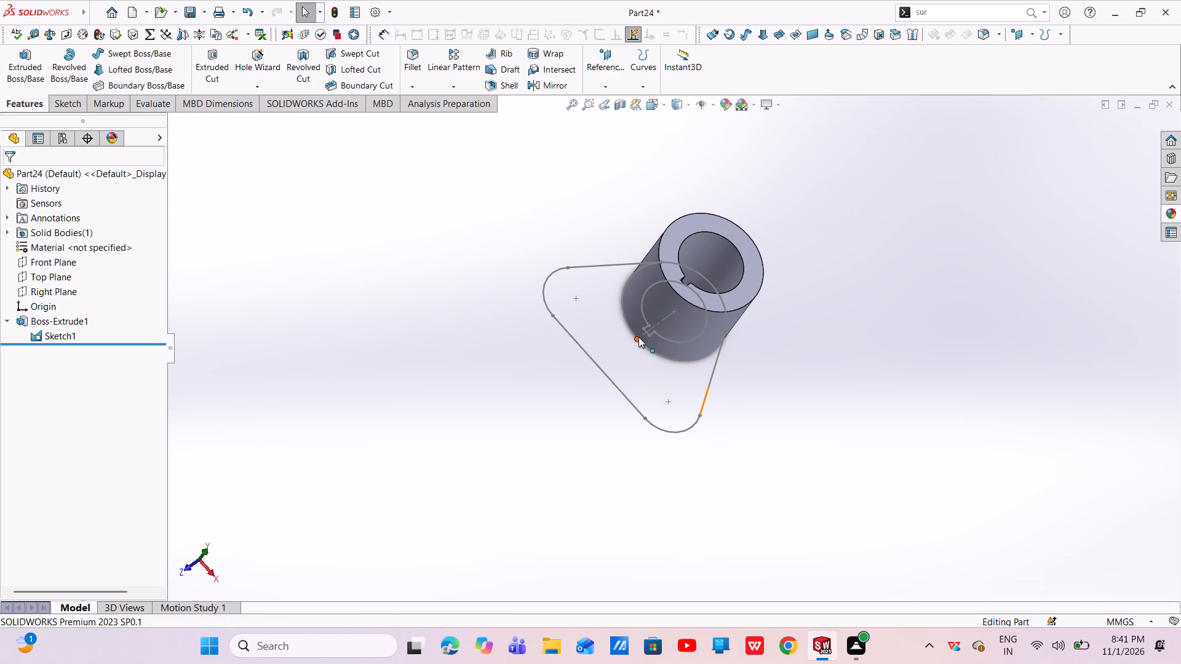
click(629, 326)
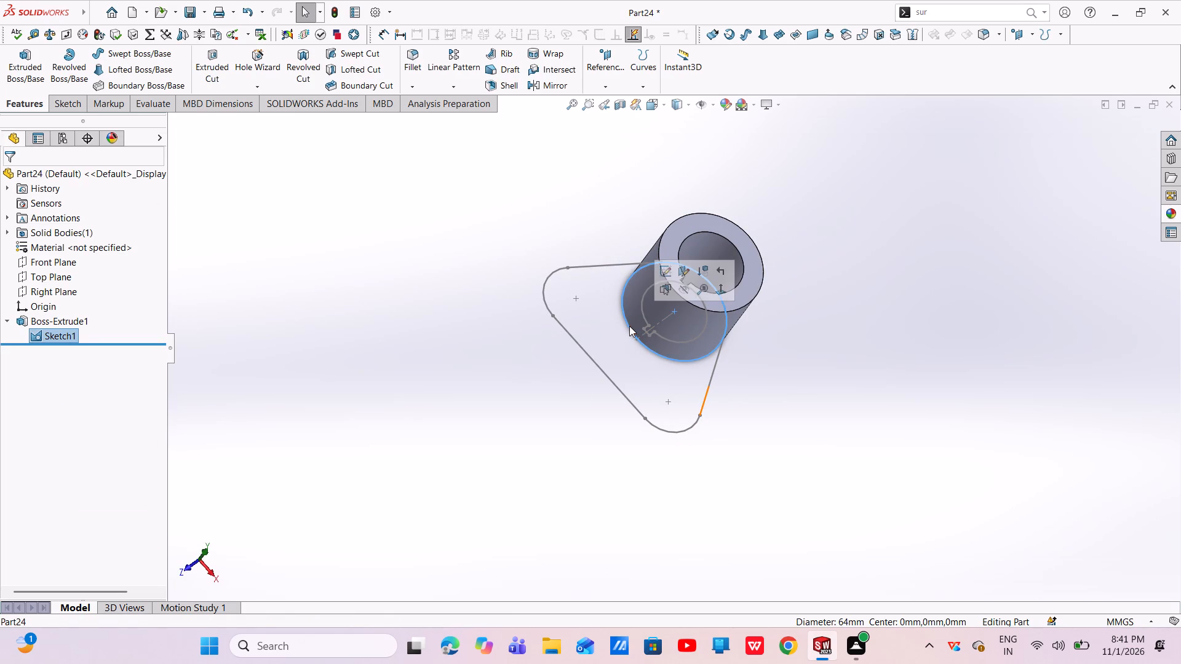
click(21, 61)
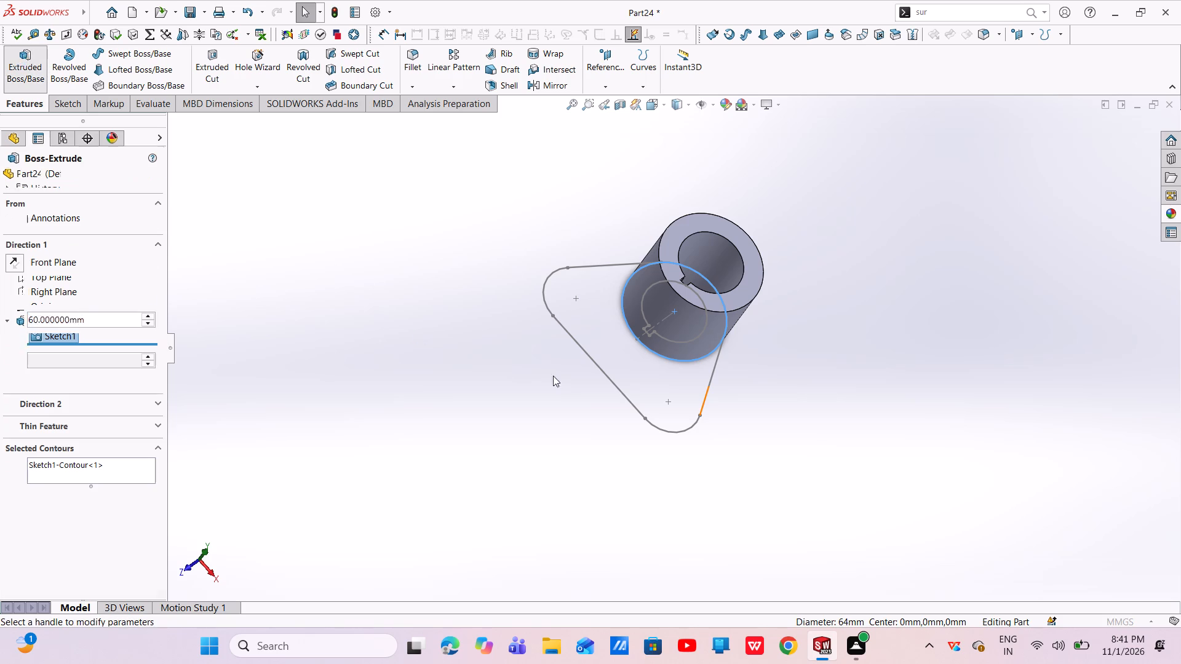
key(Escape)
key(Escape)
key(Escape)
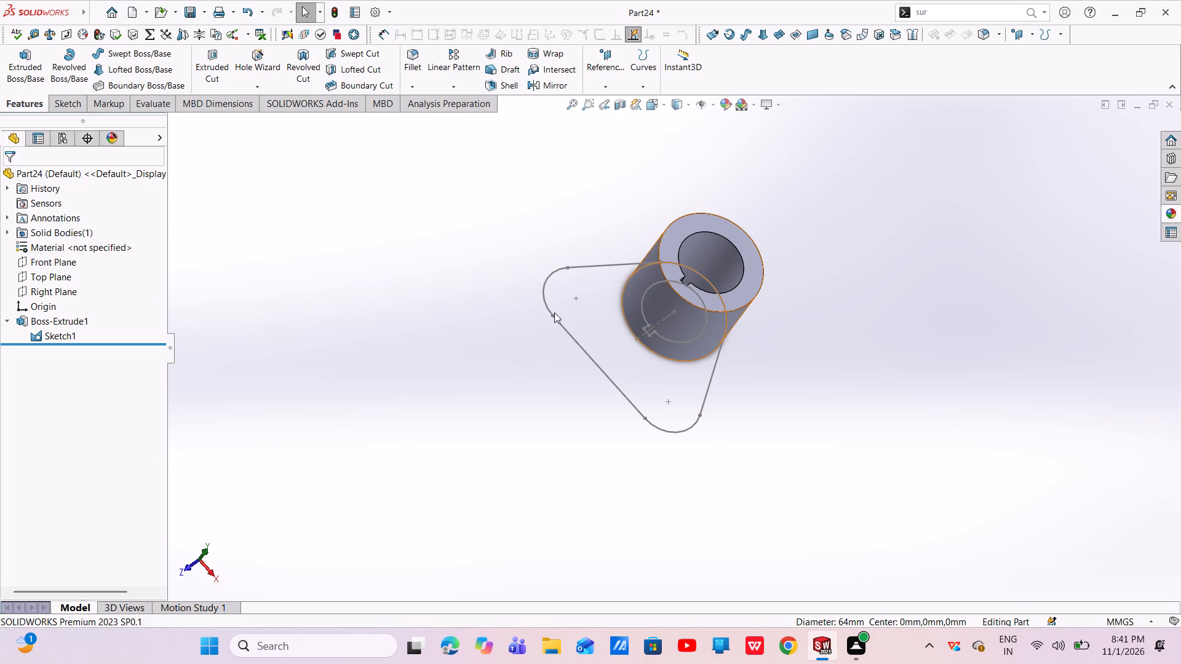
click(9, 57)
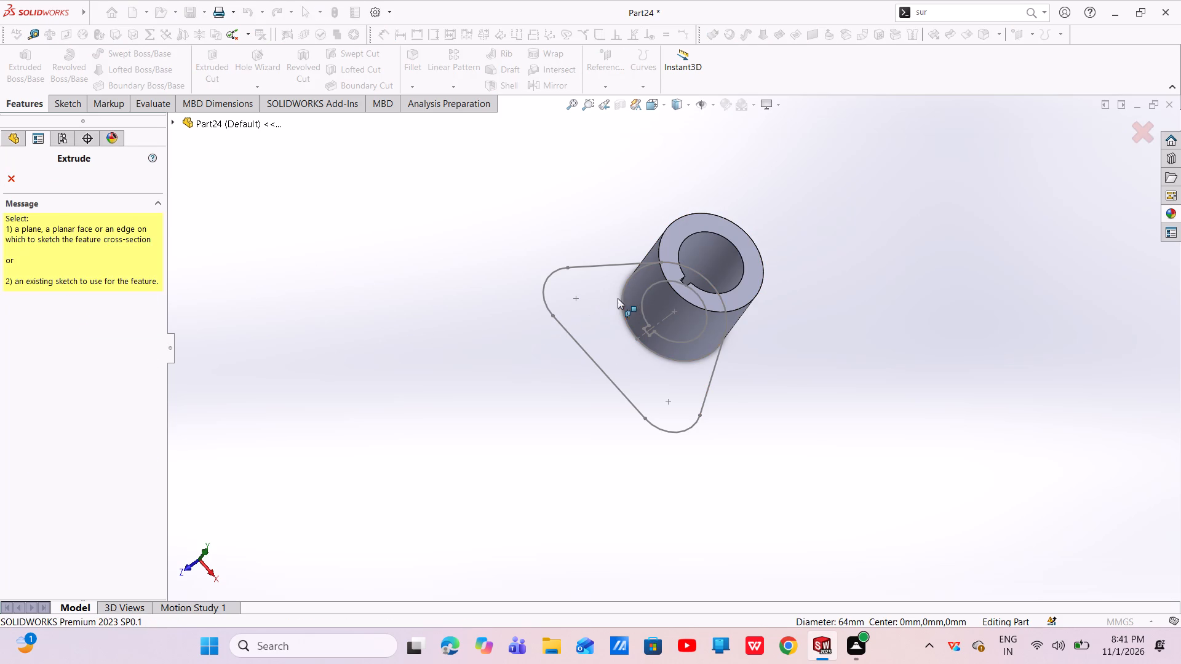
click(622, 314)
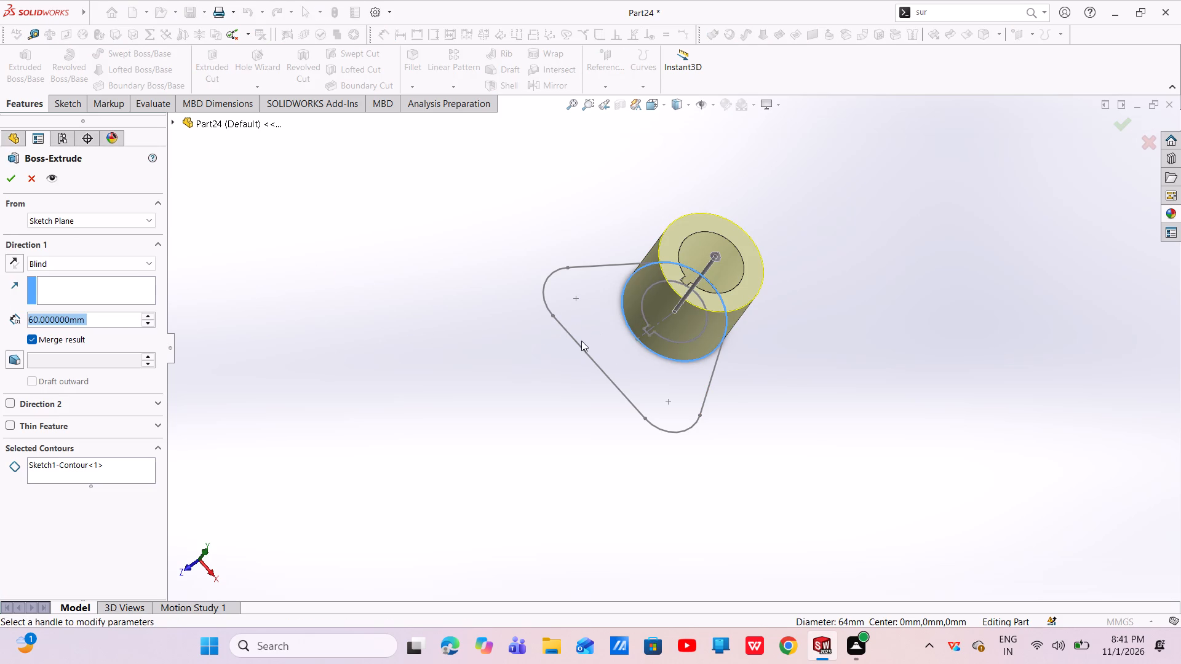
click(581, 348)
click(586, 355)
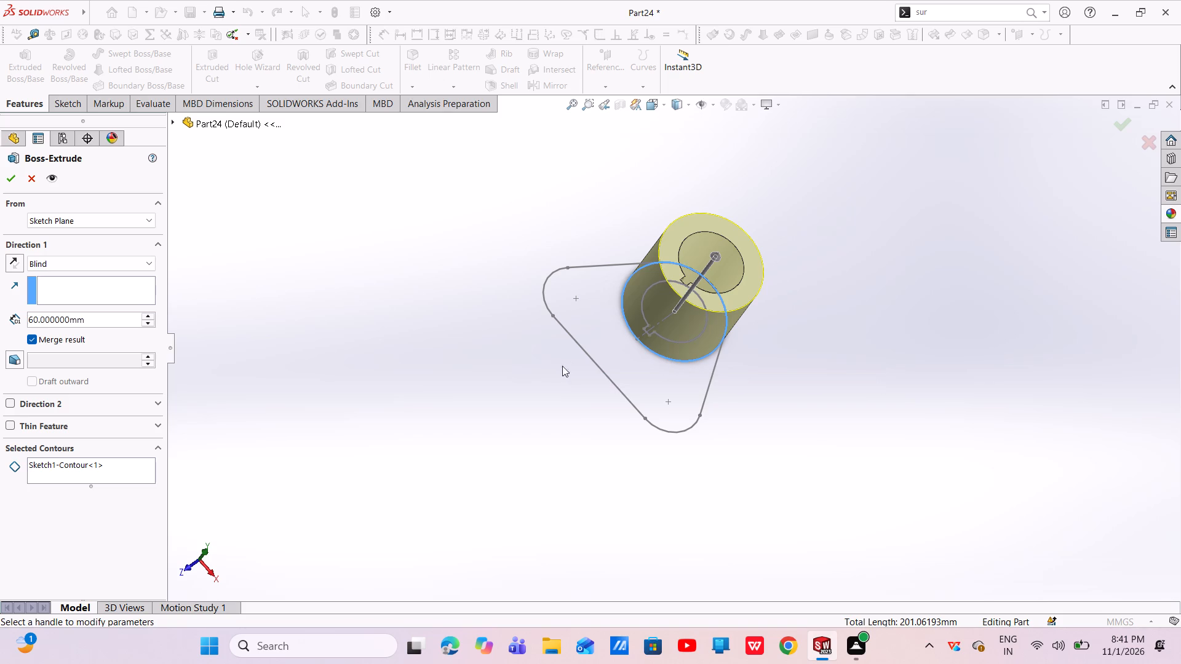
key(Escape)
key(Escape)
Open Sketch1 for editing, examine how the outer circle and the rounded base outline meet, and exit the sketch.
scroll(699, 353, up, 1)
middle_drag(728, 323, 690, 374)
scroll(720, 324, down, 1)
scroll(690, 374, up, 1)
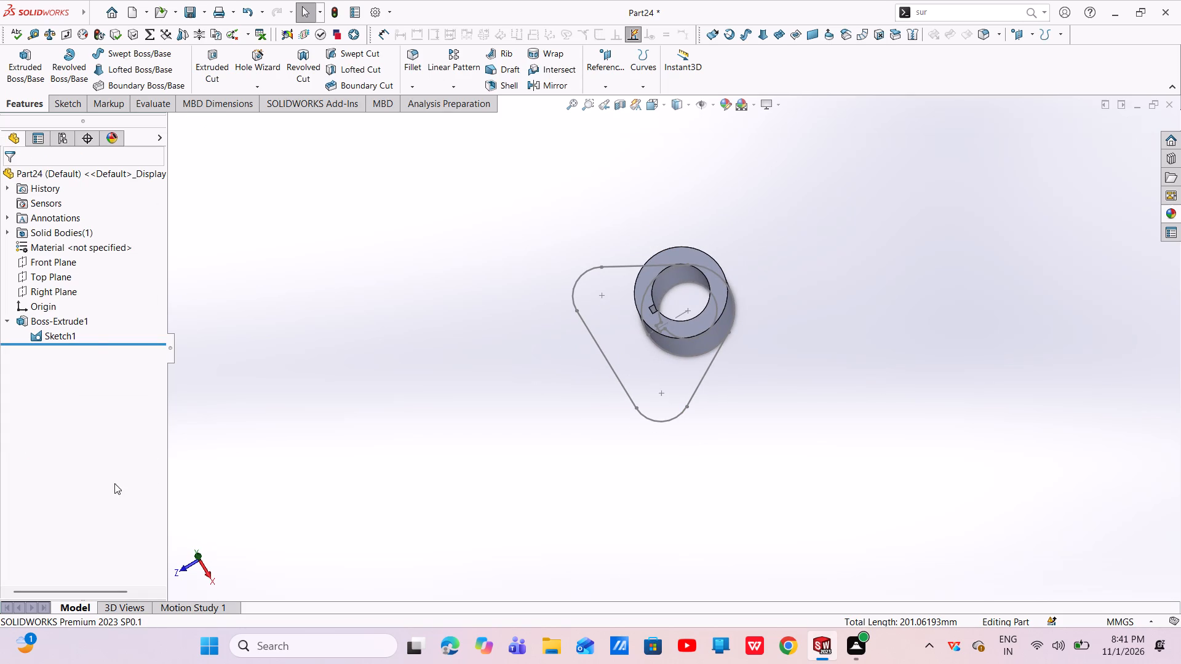
click(59, 336)
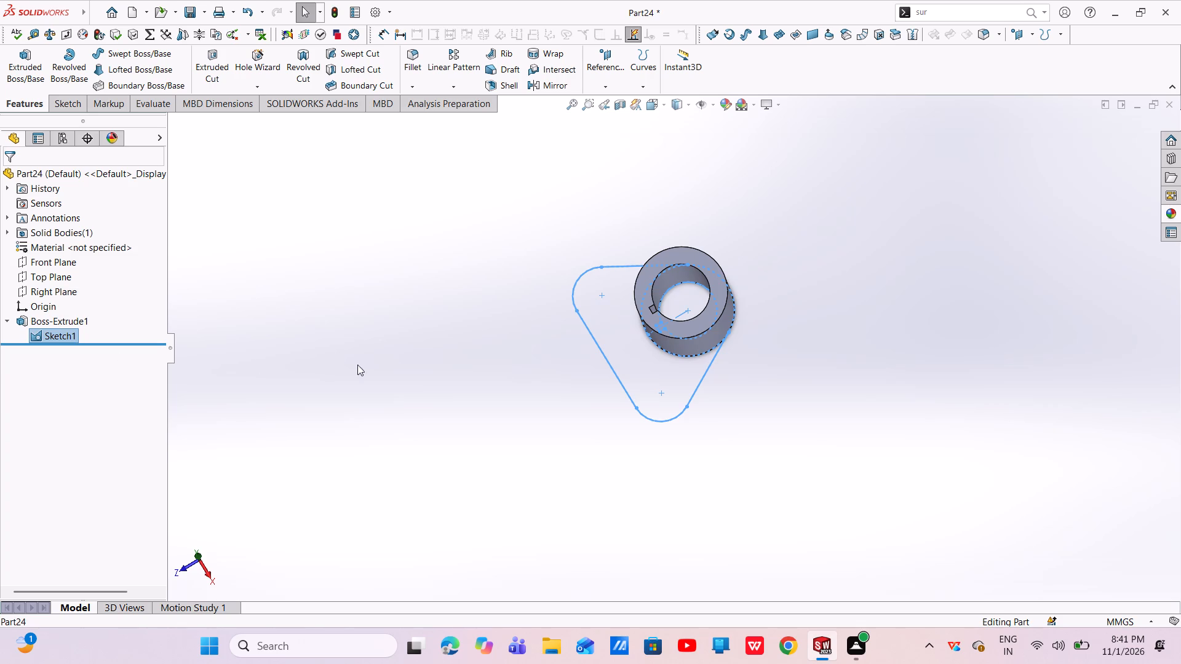
click(451, 366)
click(61, 334)
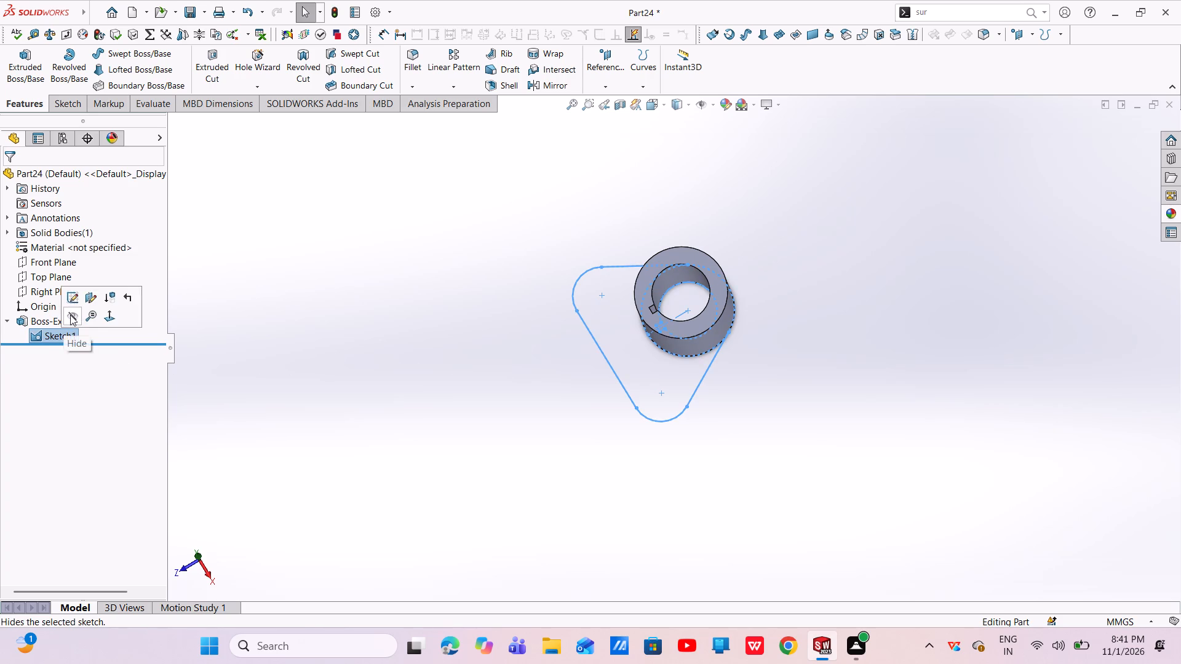
click(73, 294)
scroll(661, 374, up, 3)
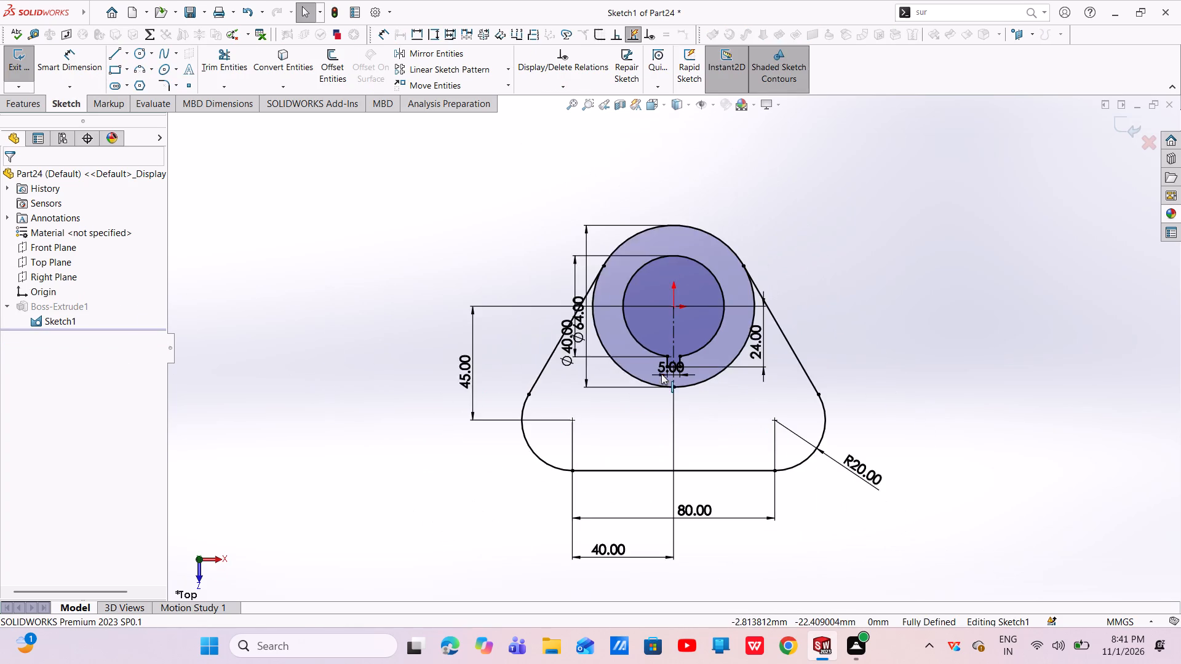
scroll(741, 393, up, 1)
middle_drag(741, 393, 771, 444)
scroll(685, 226, down, 3)
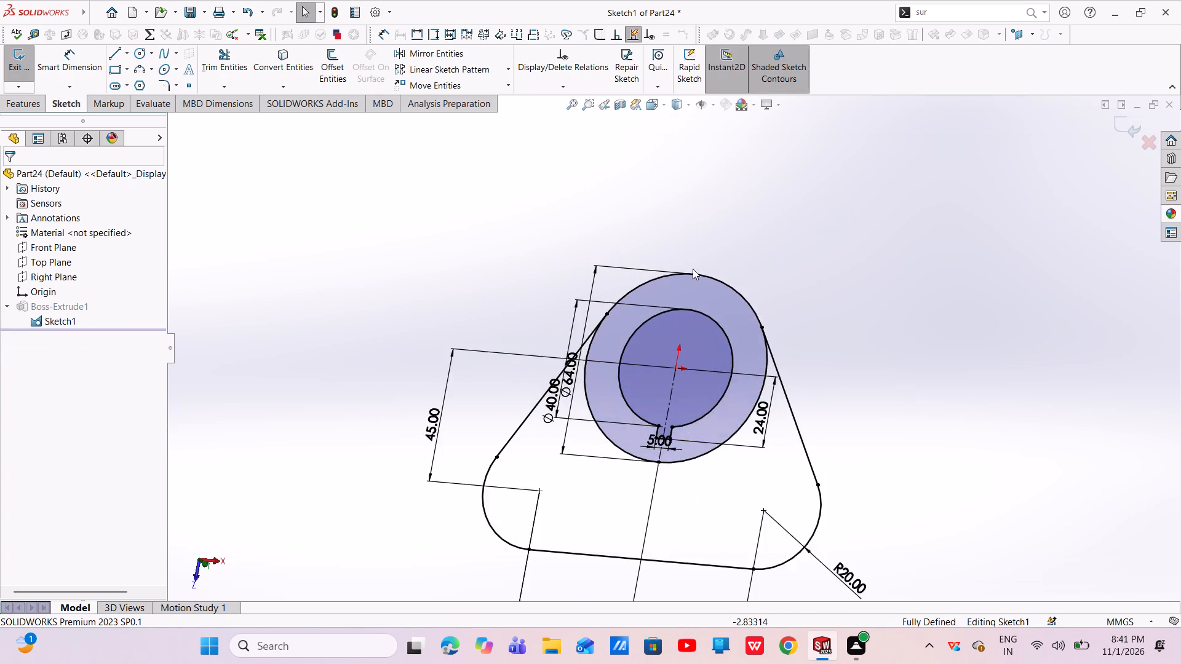
click(701, 291)
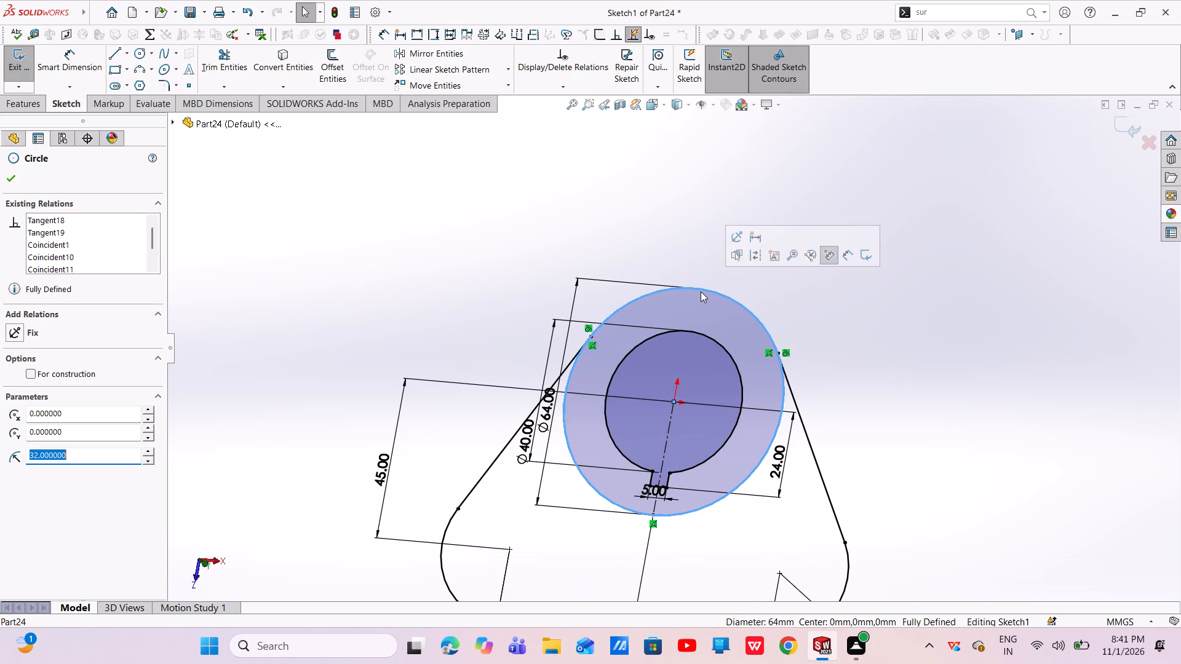
key(Escape)
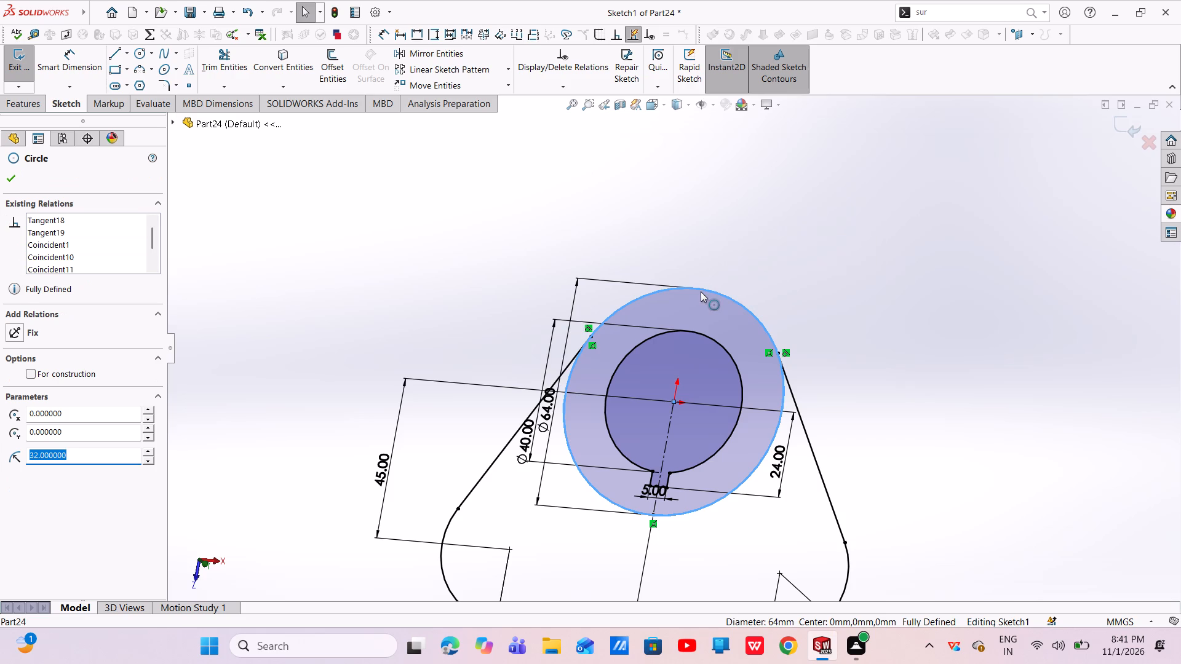
key(Escape)
key(Escape)
scroll(766, 425, up, 4)
middle_drag(755, 433, 702, 414)
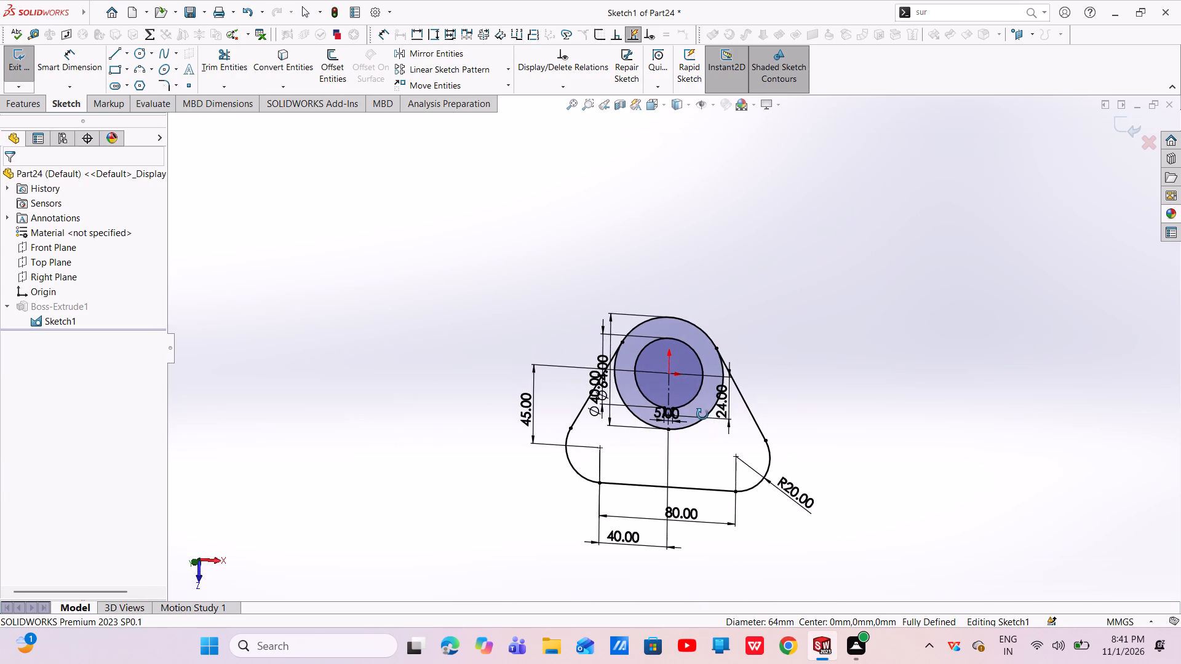
middle_drag(702, 414, 732, 336)
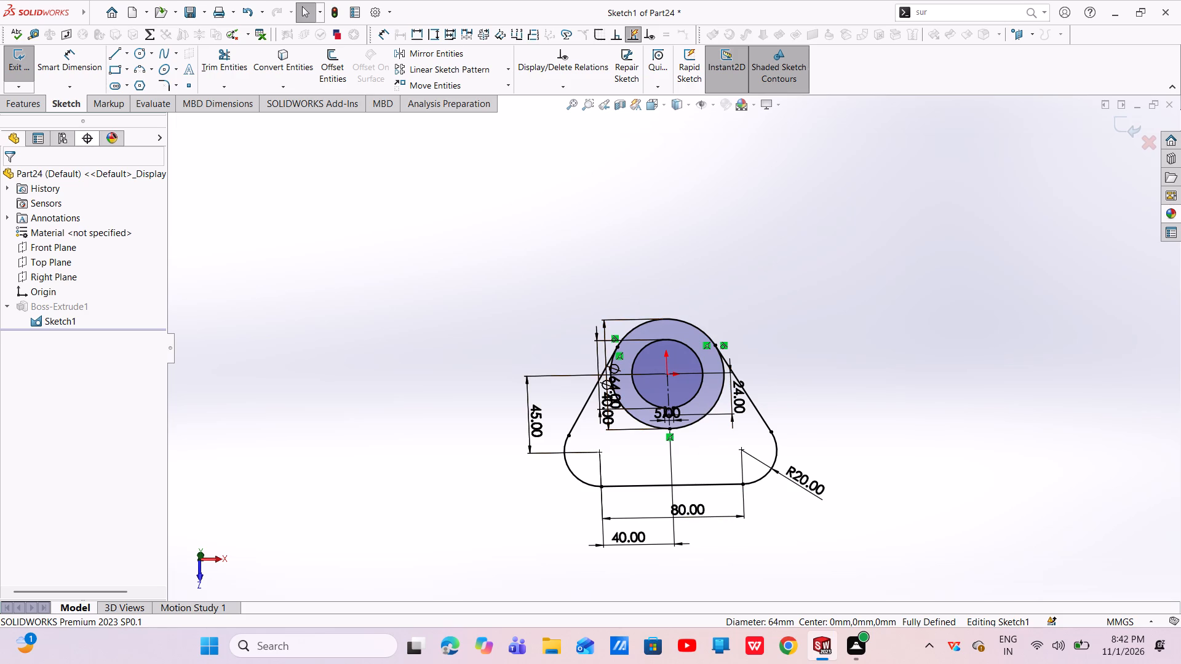
click(22, 101)
click(25, 75)
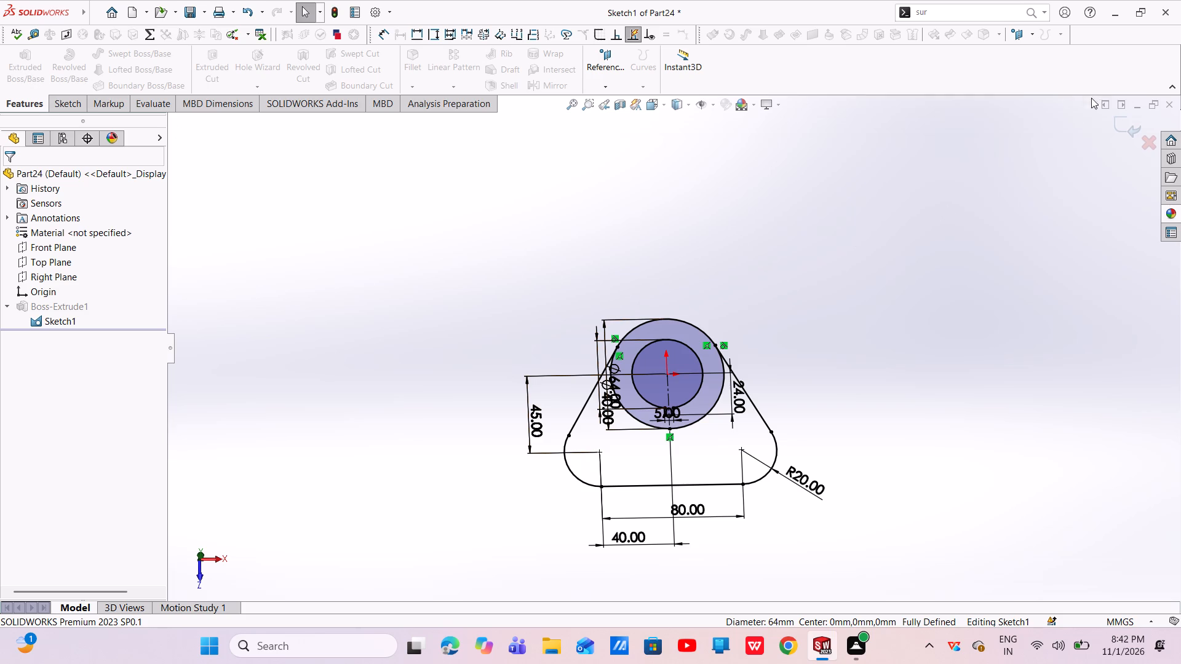
click(1123, 134)
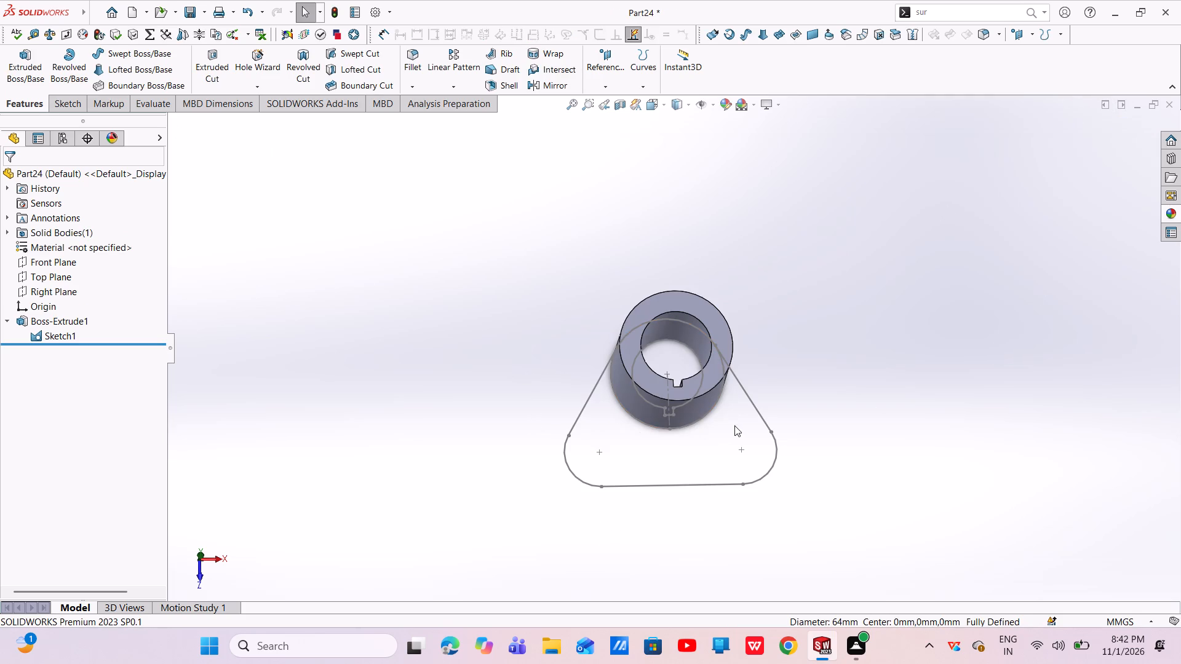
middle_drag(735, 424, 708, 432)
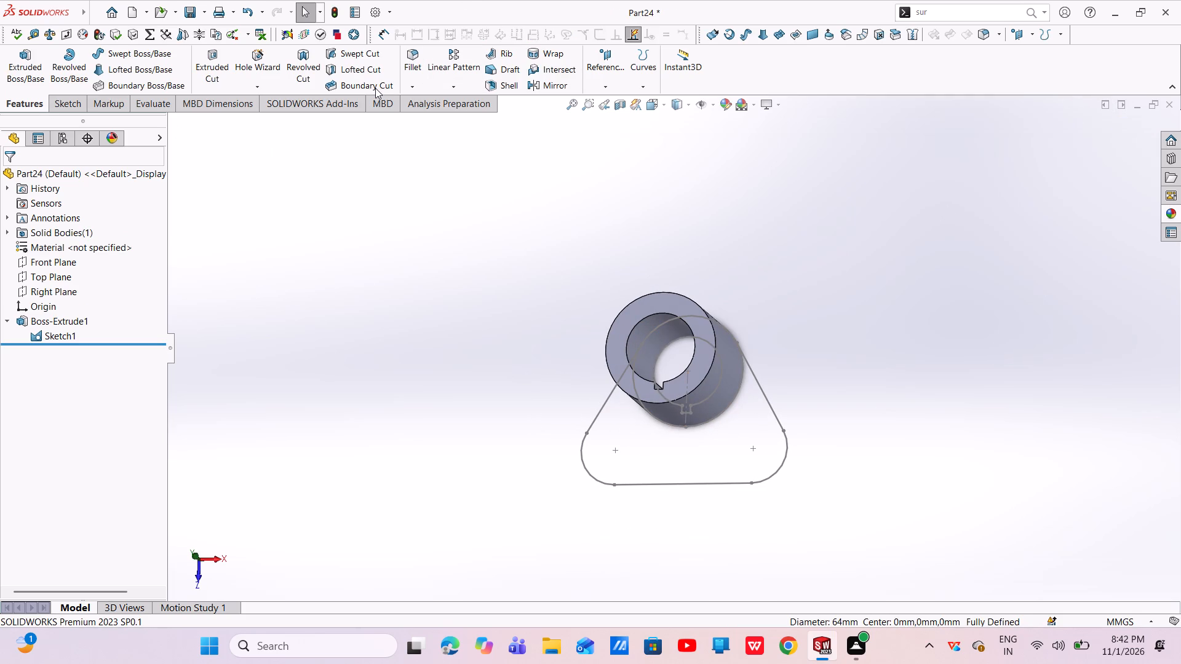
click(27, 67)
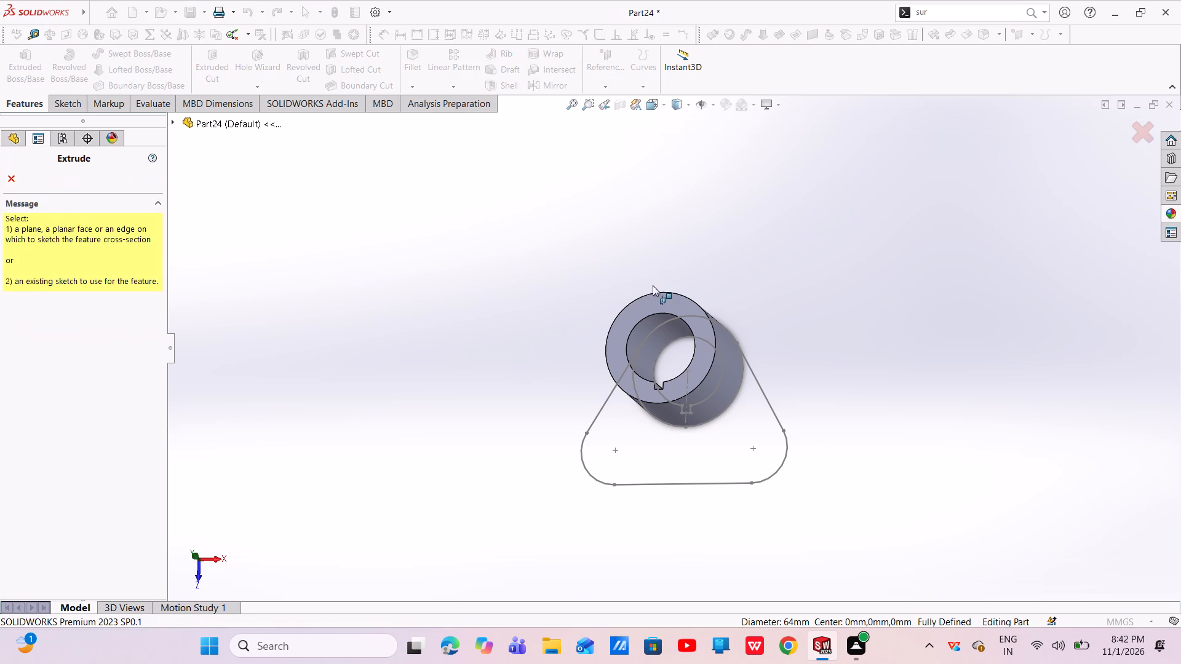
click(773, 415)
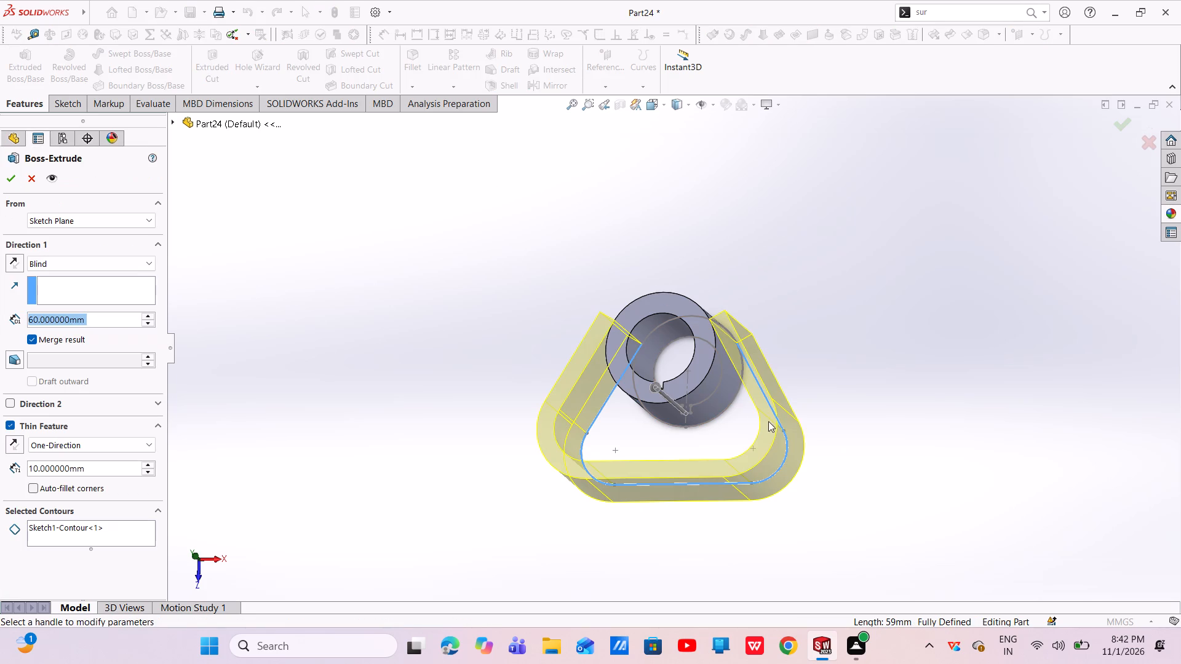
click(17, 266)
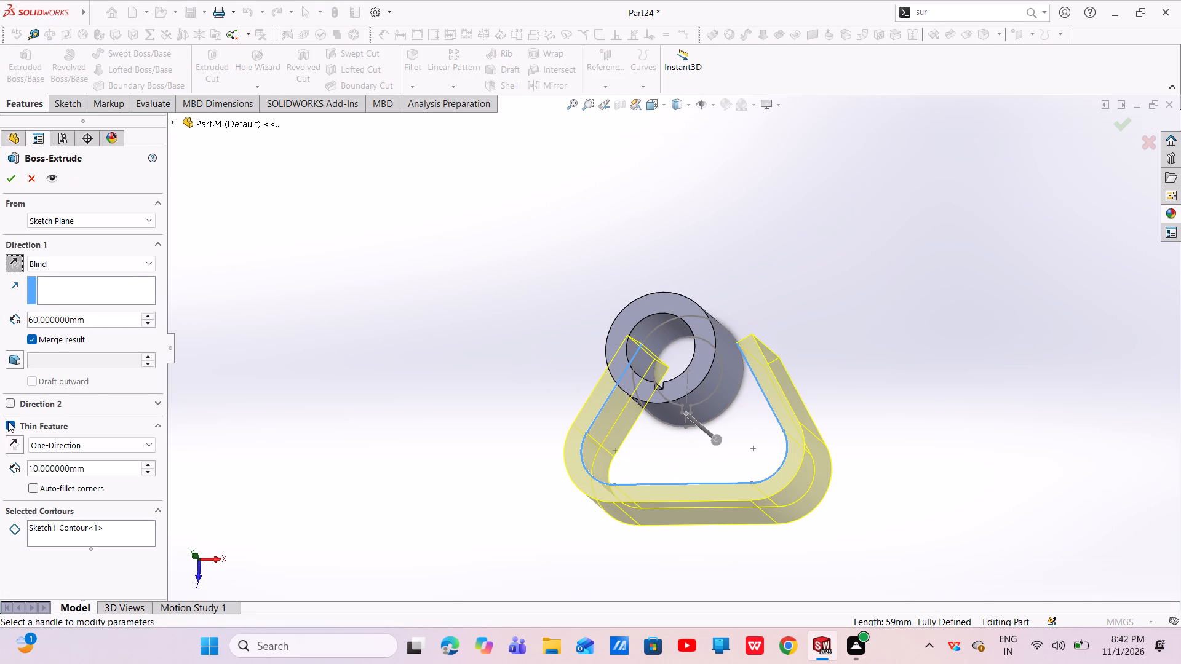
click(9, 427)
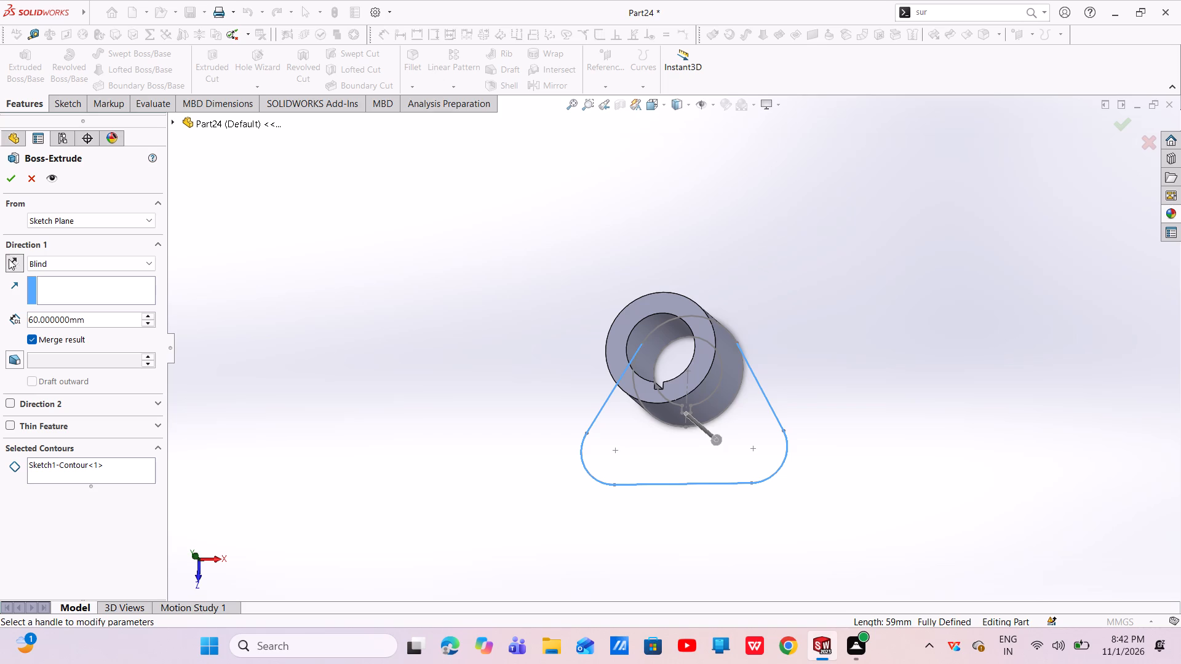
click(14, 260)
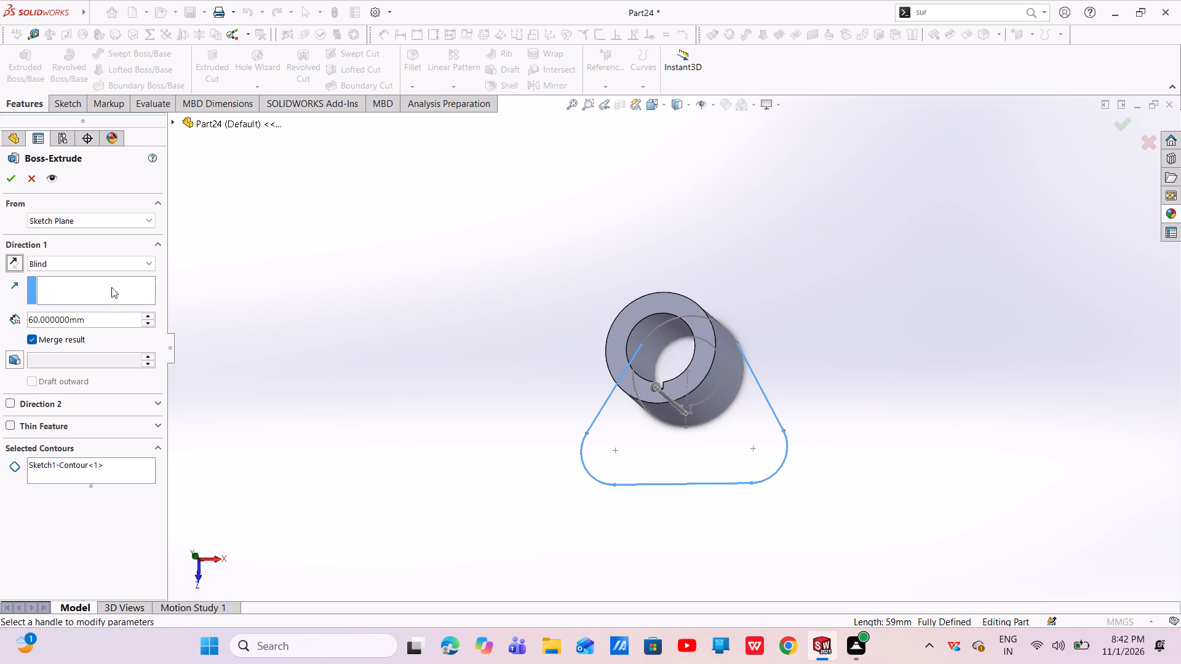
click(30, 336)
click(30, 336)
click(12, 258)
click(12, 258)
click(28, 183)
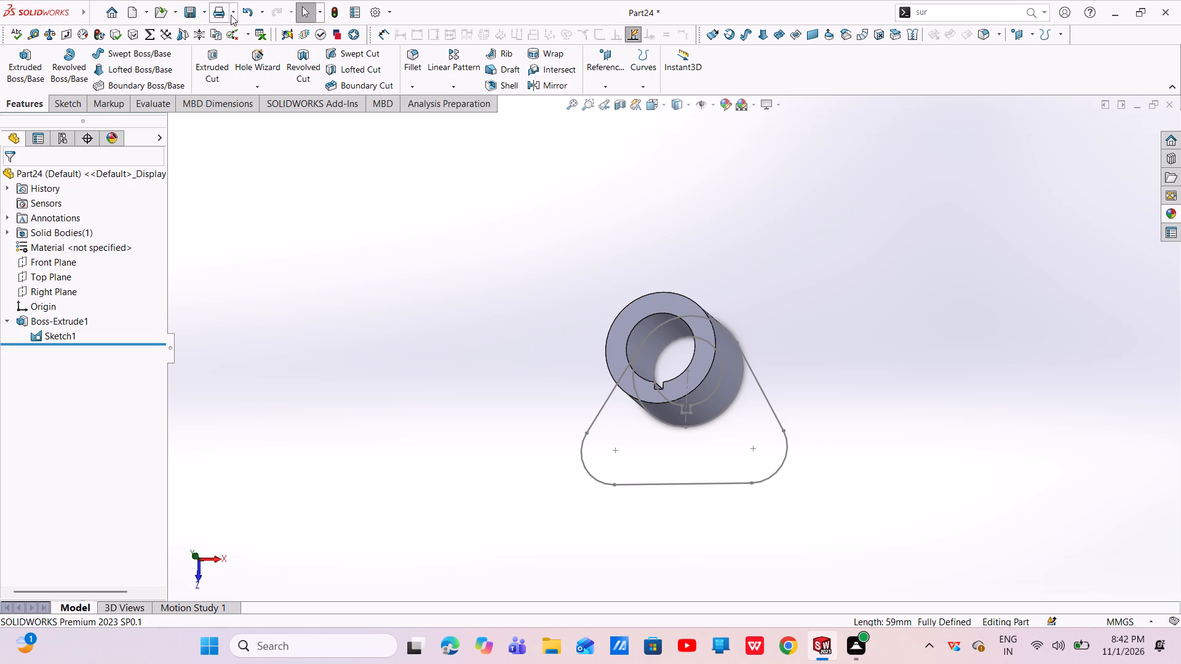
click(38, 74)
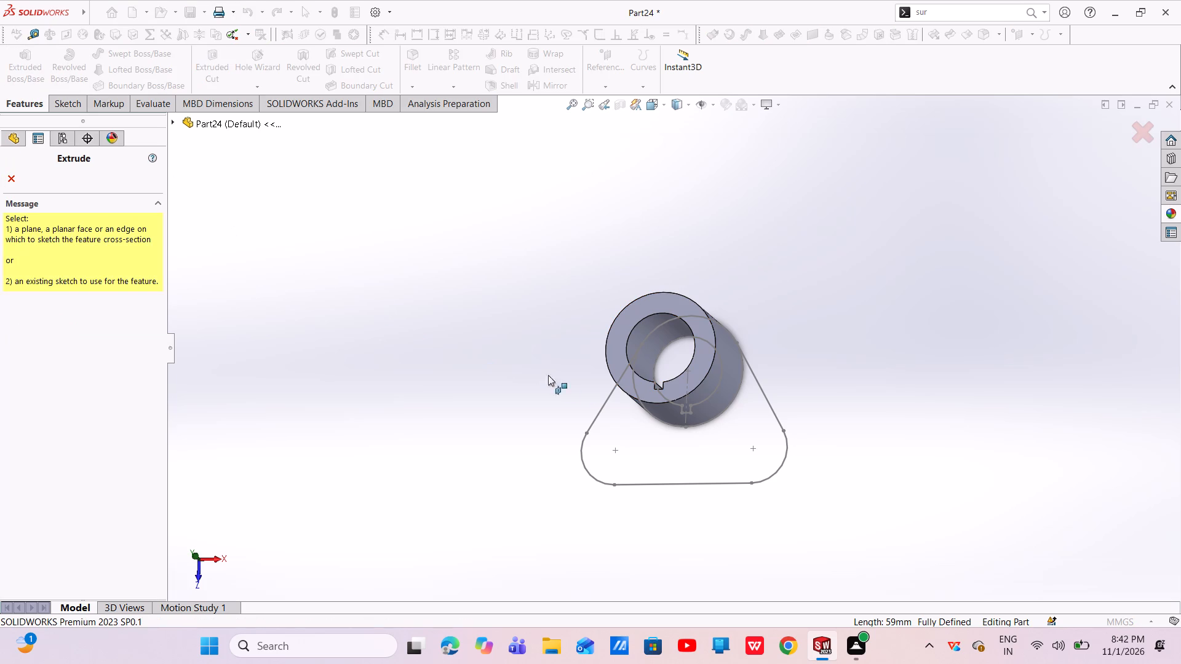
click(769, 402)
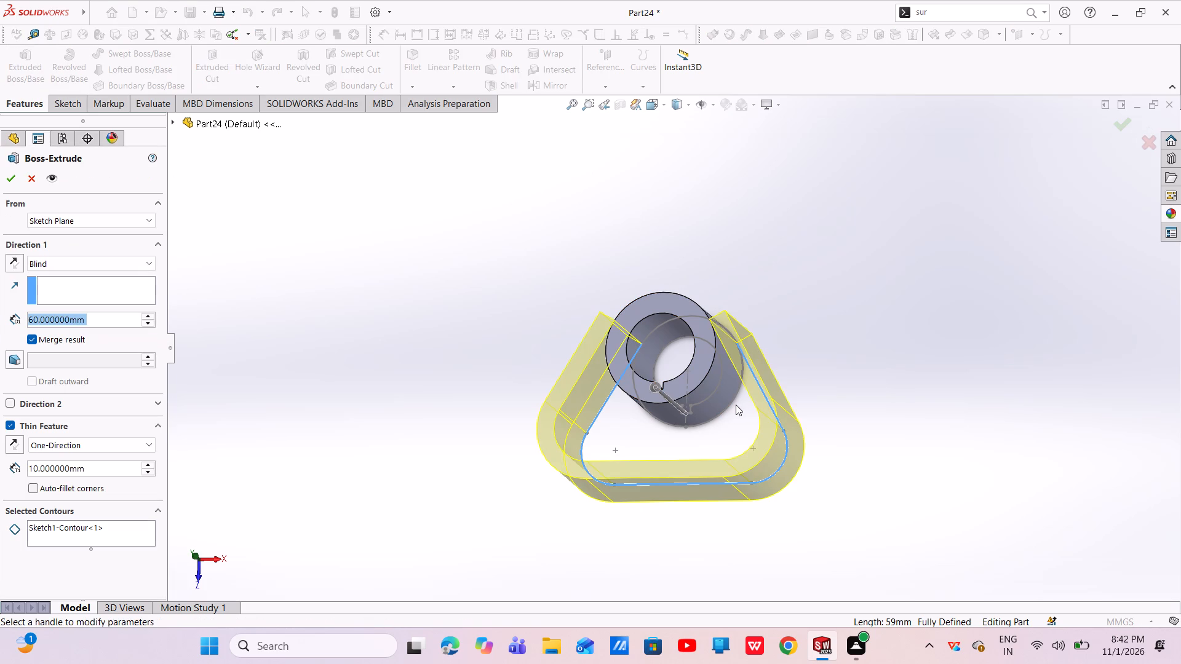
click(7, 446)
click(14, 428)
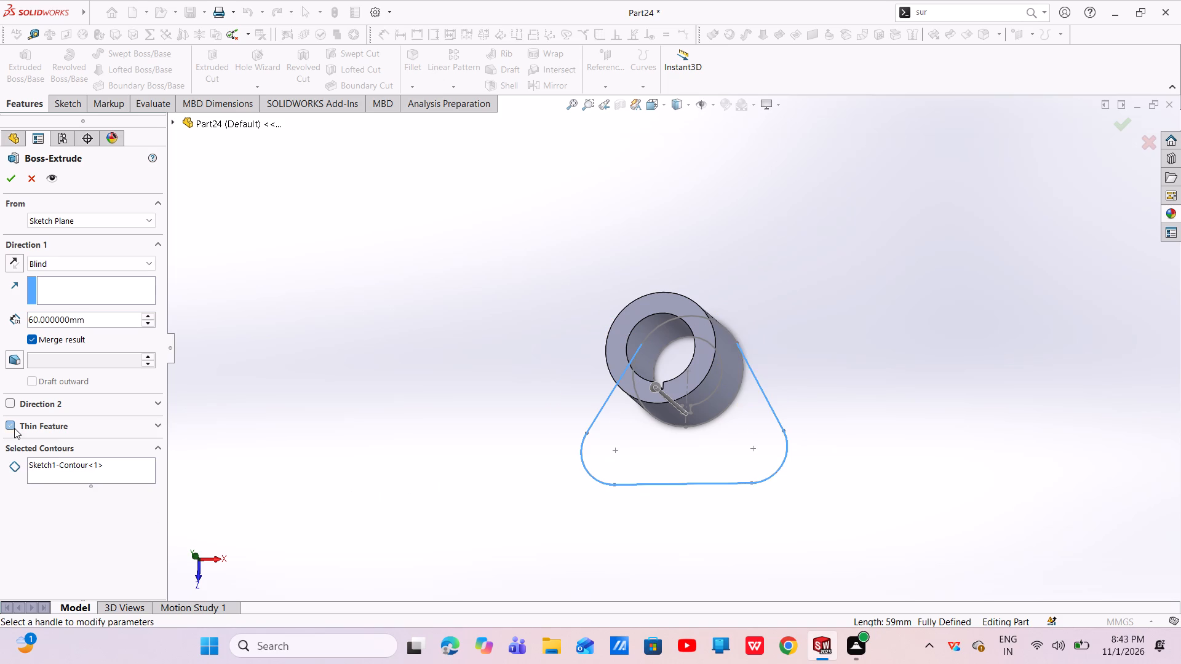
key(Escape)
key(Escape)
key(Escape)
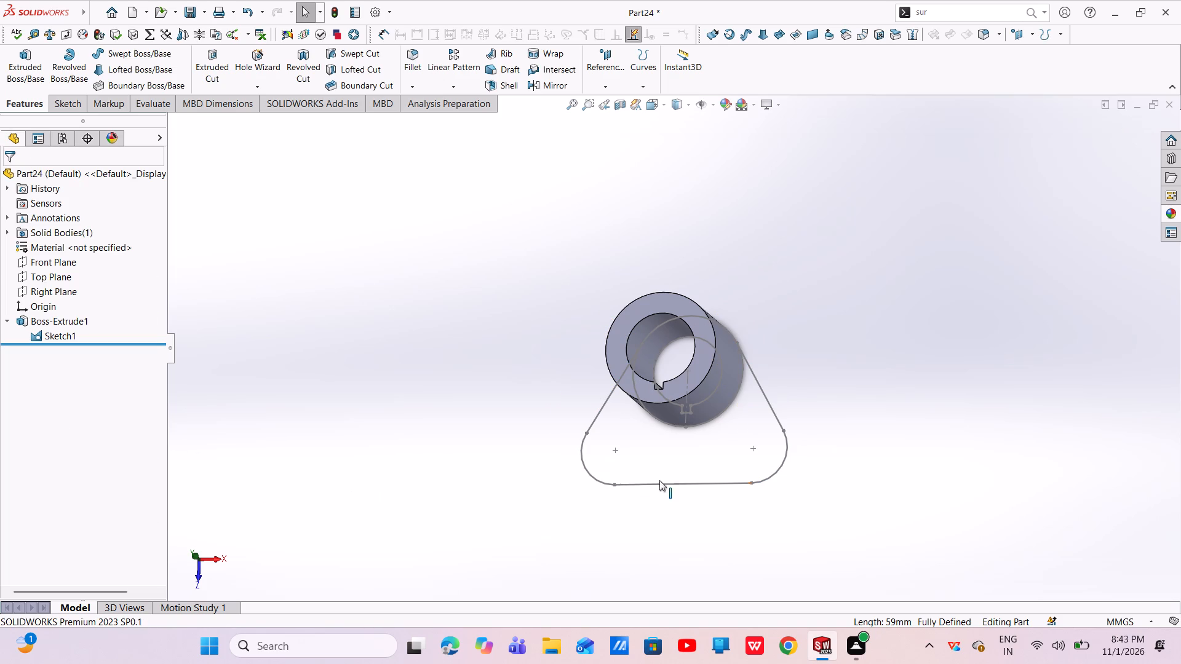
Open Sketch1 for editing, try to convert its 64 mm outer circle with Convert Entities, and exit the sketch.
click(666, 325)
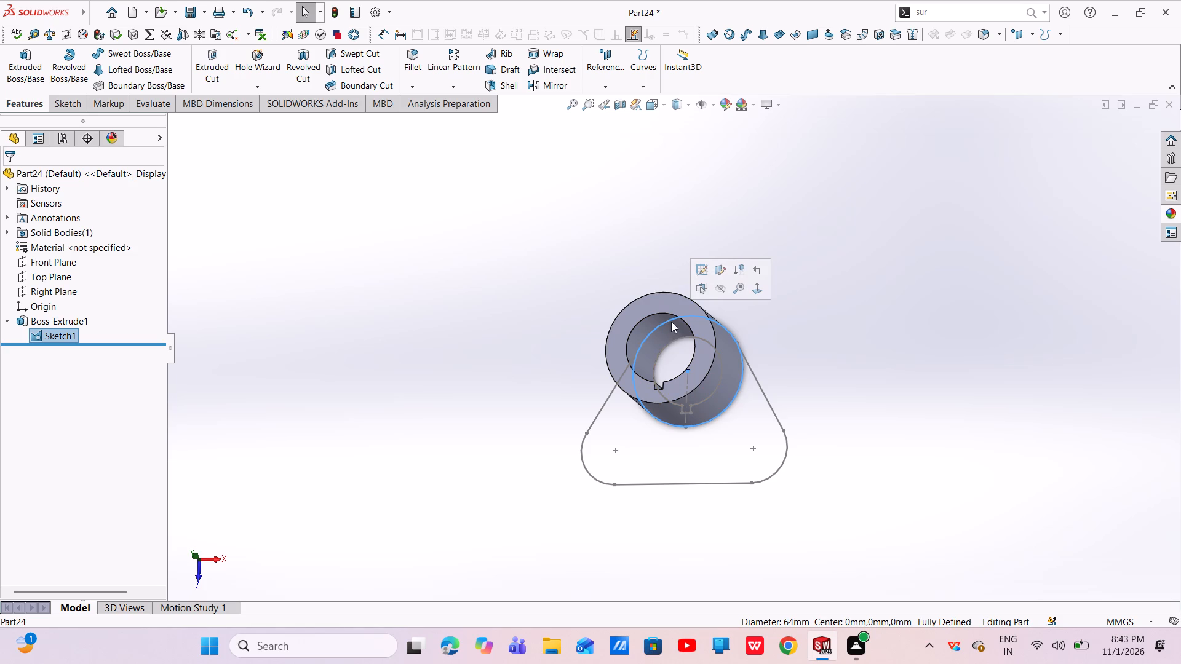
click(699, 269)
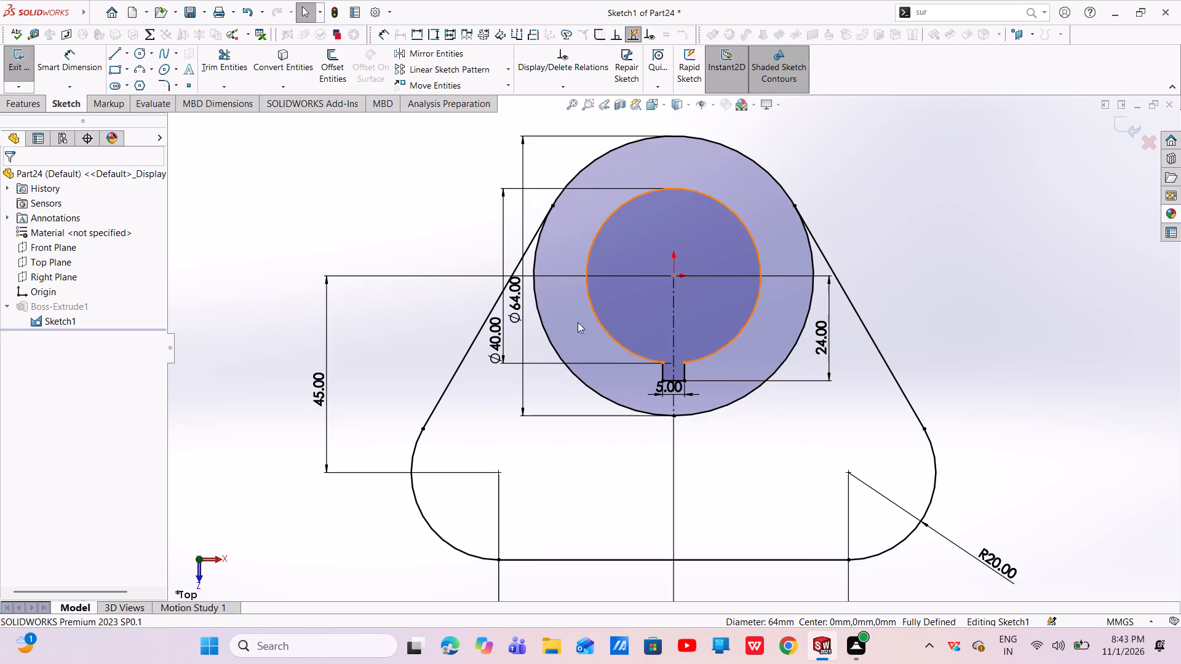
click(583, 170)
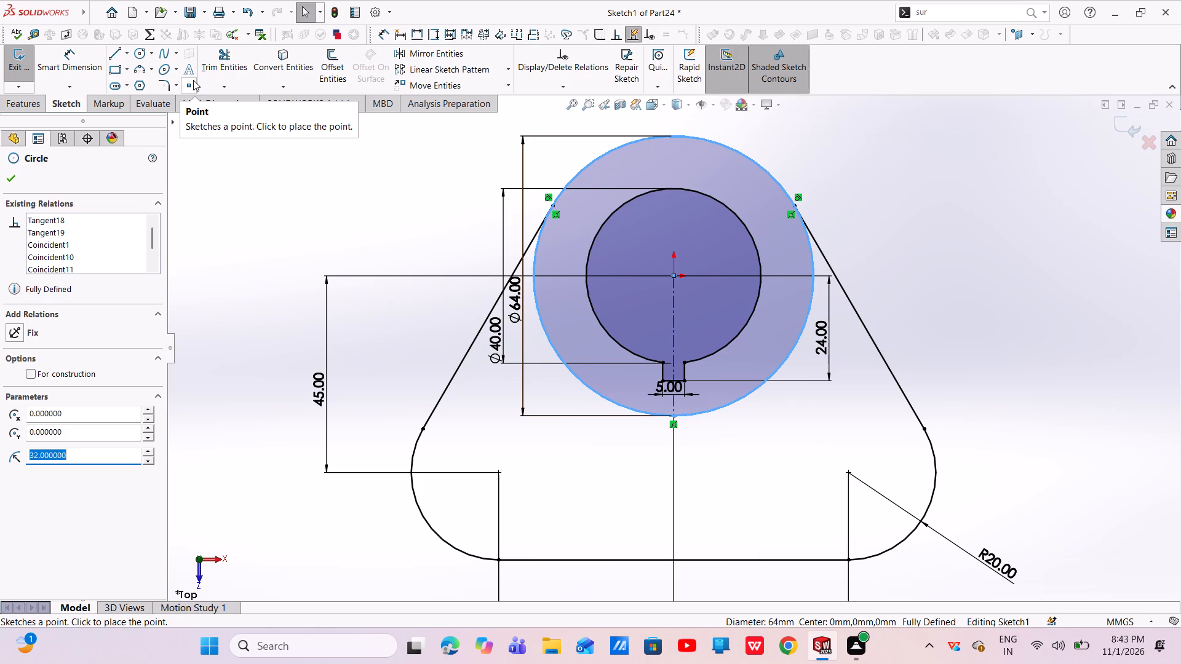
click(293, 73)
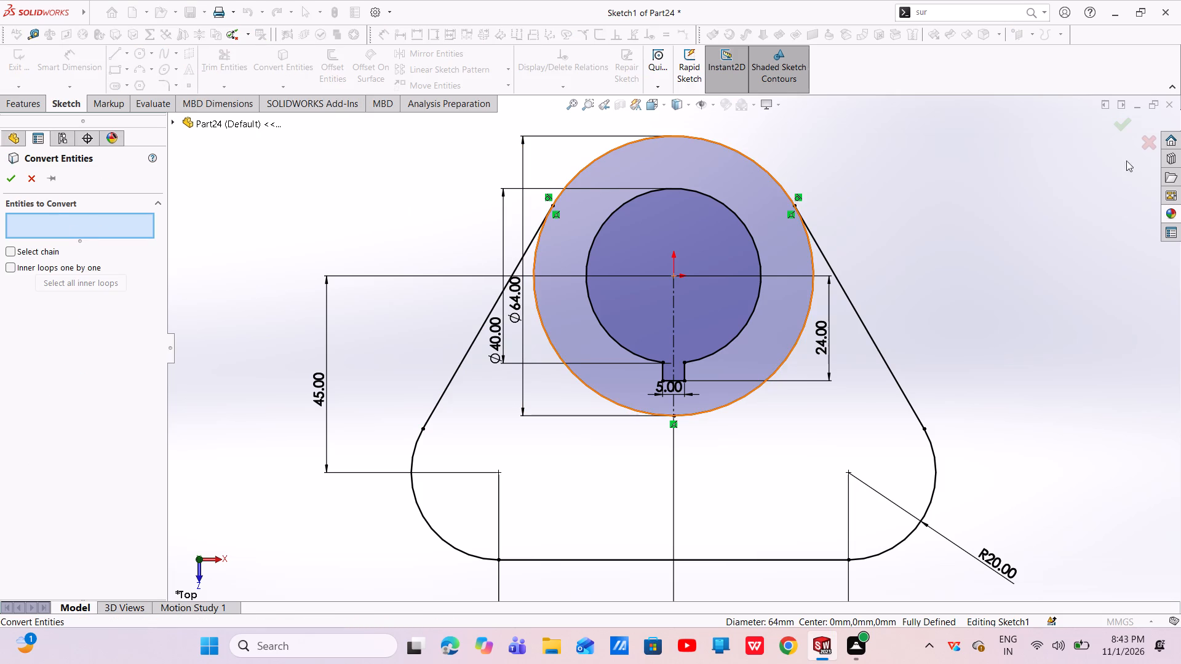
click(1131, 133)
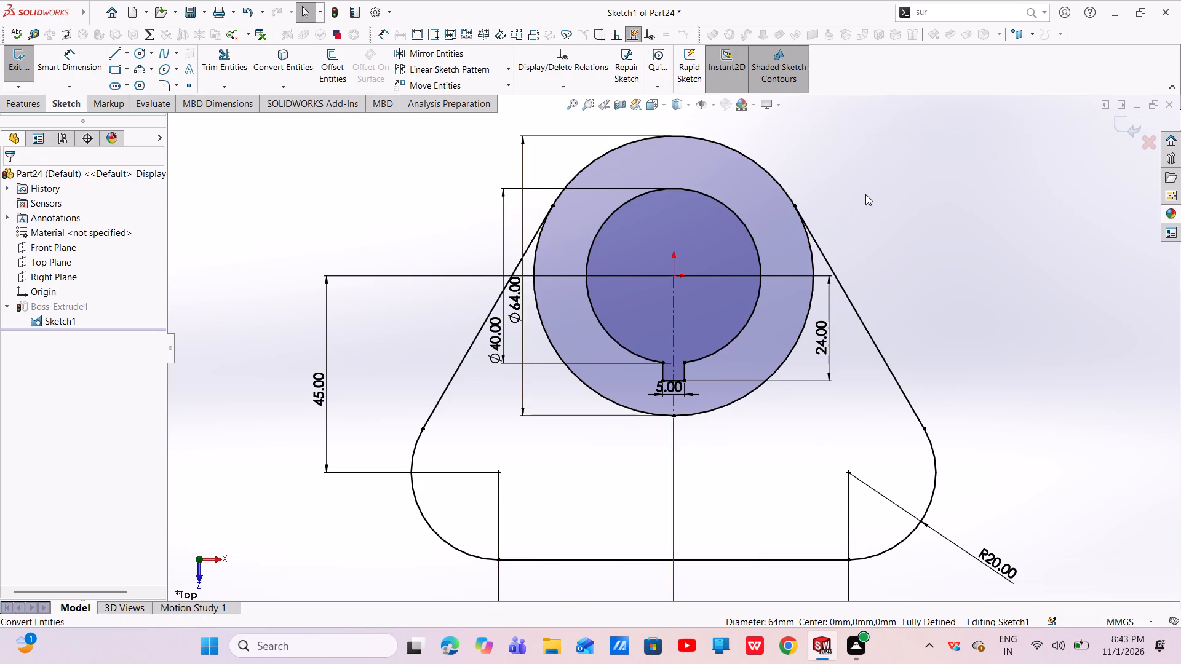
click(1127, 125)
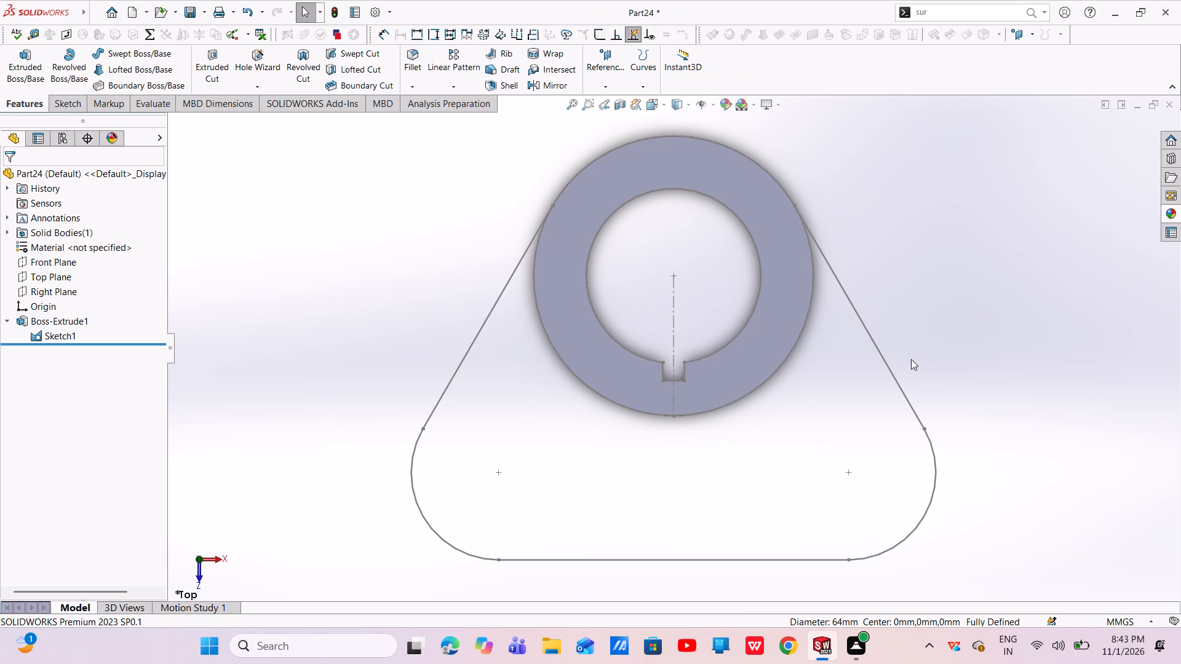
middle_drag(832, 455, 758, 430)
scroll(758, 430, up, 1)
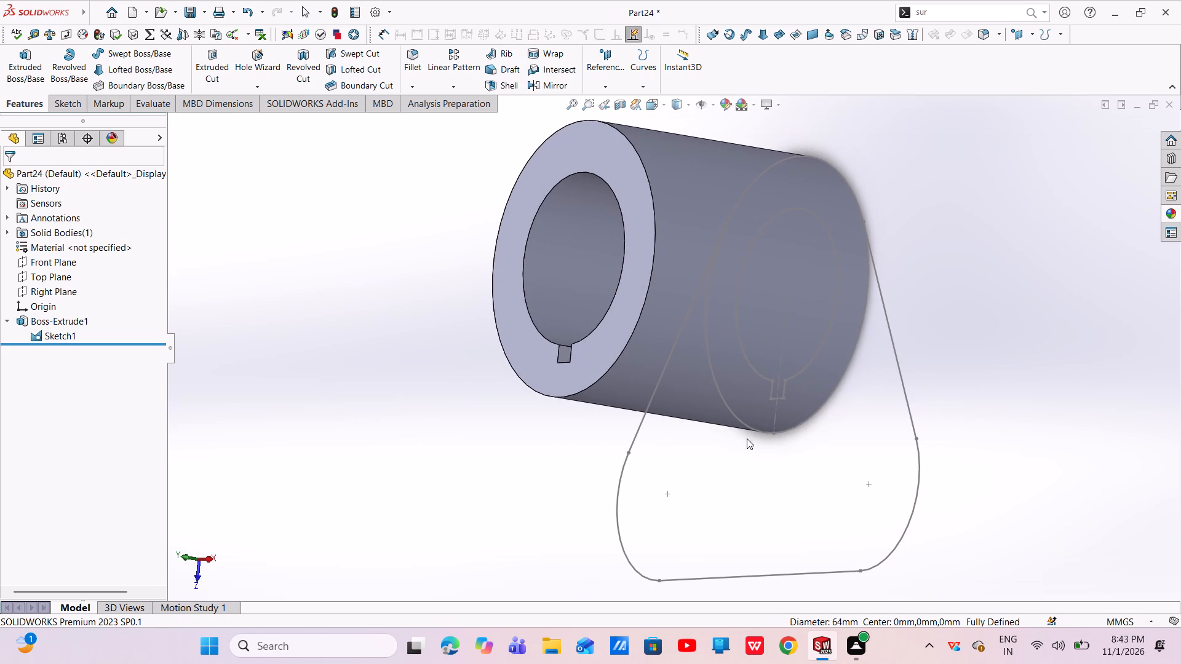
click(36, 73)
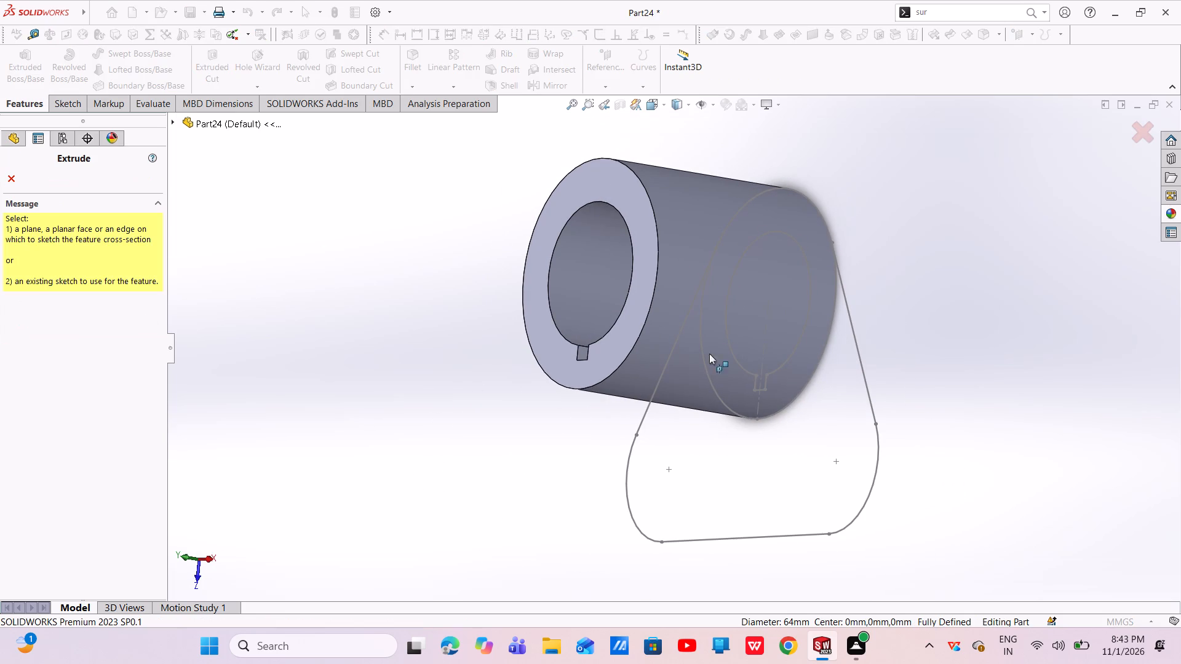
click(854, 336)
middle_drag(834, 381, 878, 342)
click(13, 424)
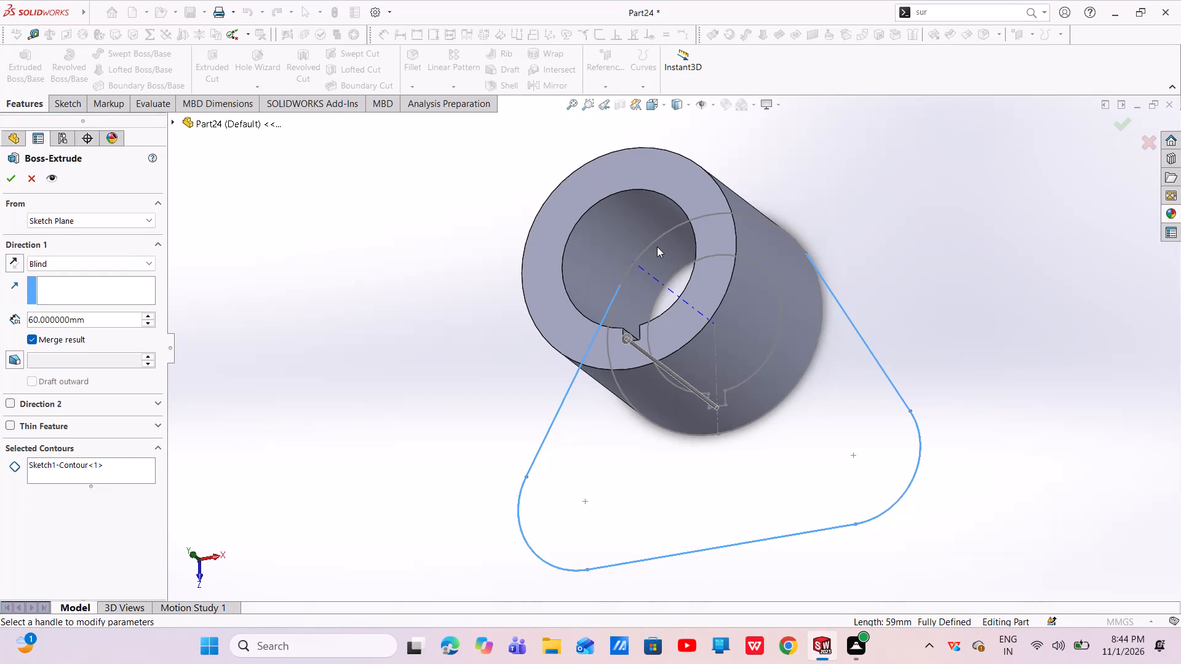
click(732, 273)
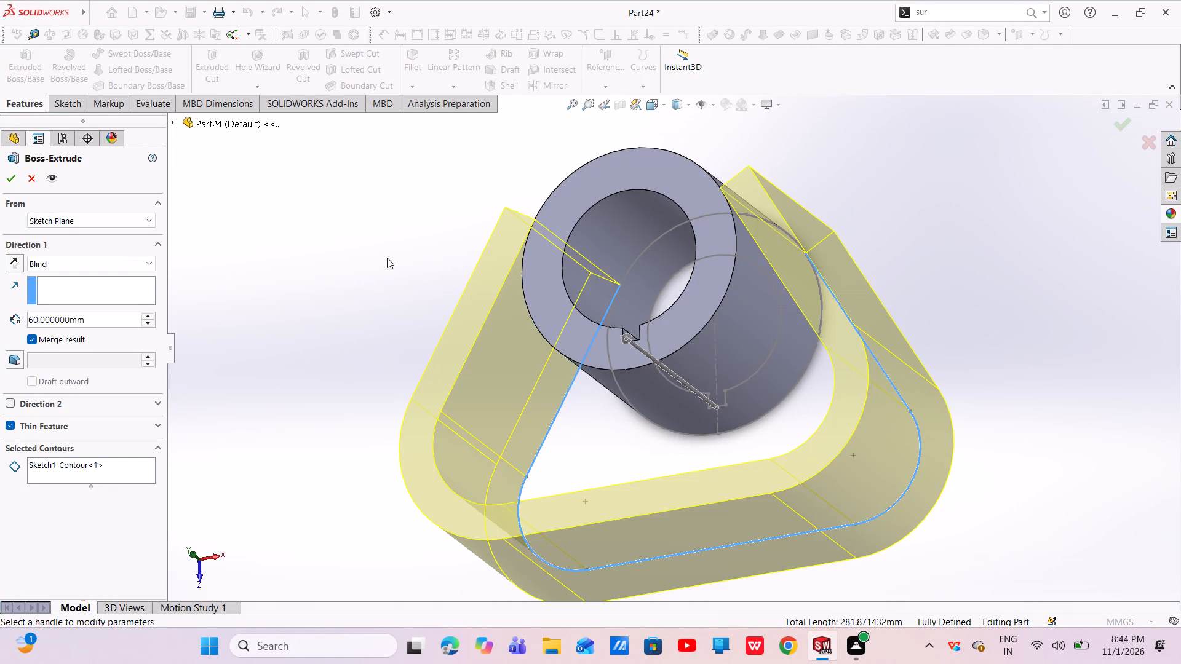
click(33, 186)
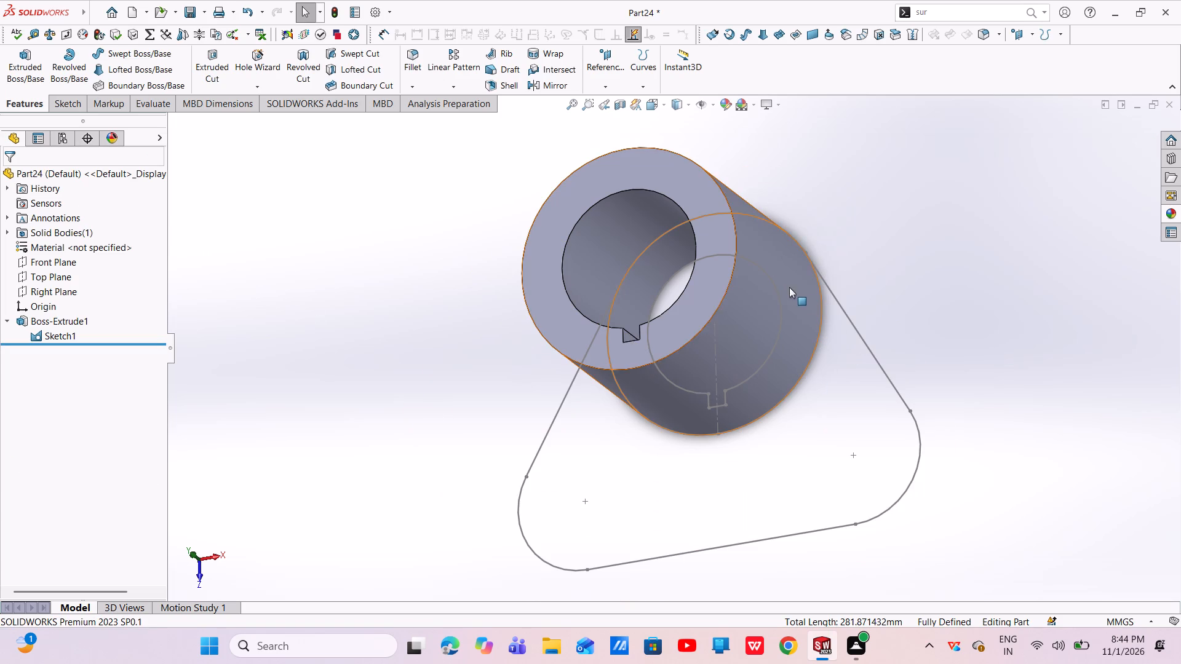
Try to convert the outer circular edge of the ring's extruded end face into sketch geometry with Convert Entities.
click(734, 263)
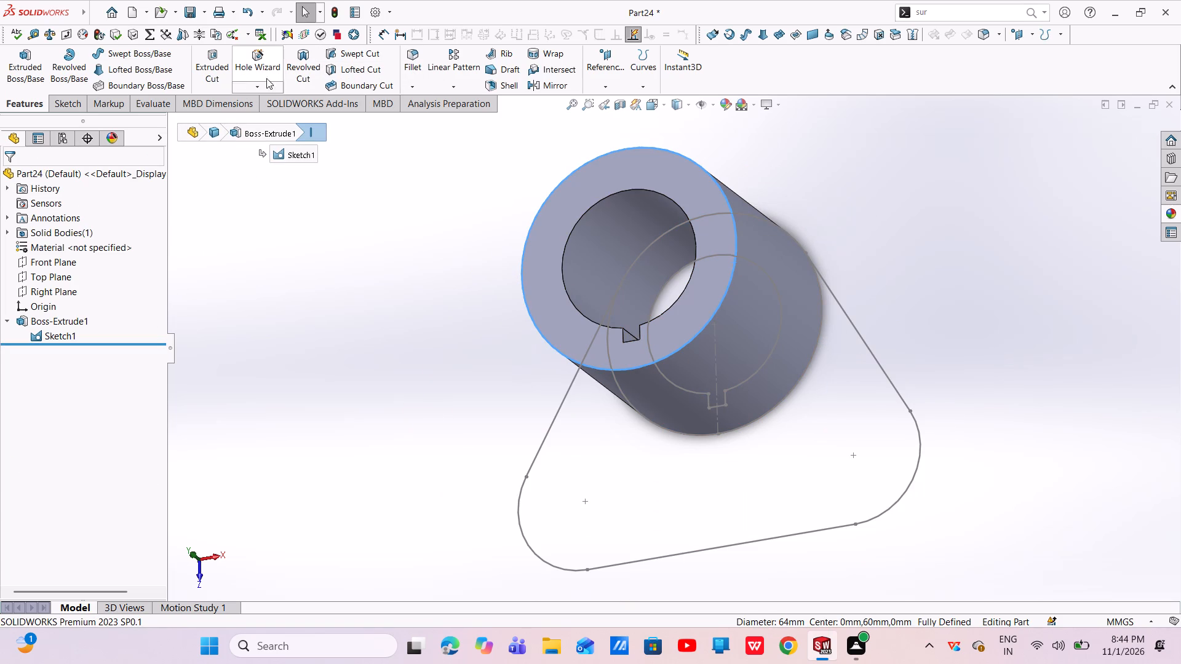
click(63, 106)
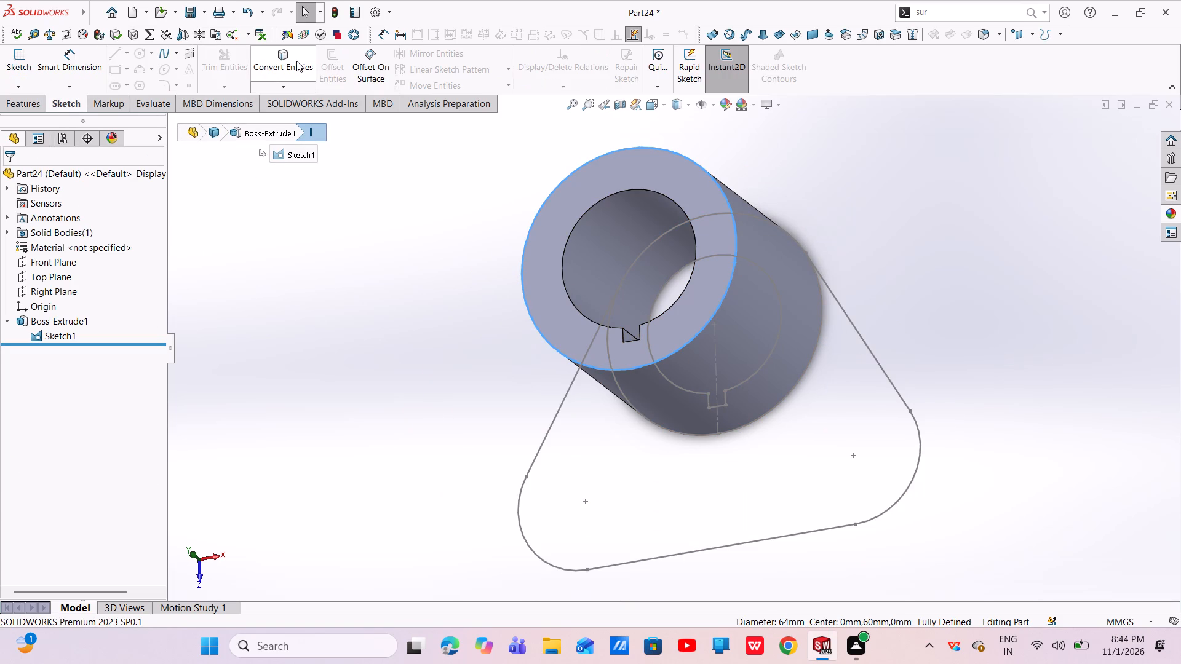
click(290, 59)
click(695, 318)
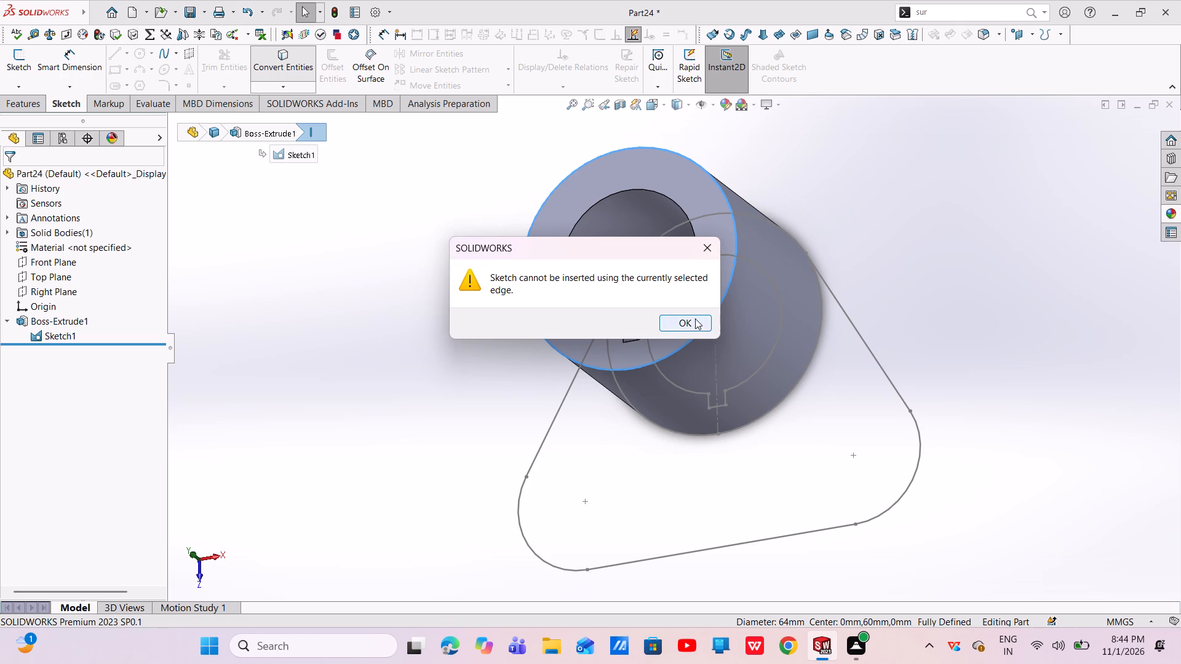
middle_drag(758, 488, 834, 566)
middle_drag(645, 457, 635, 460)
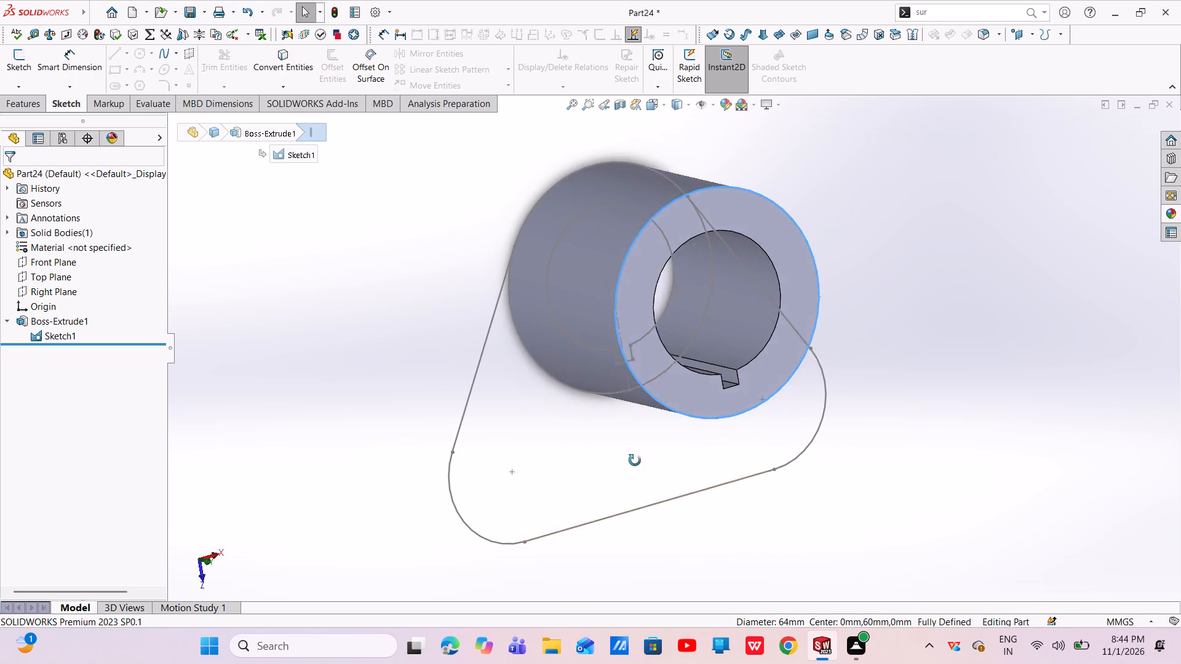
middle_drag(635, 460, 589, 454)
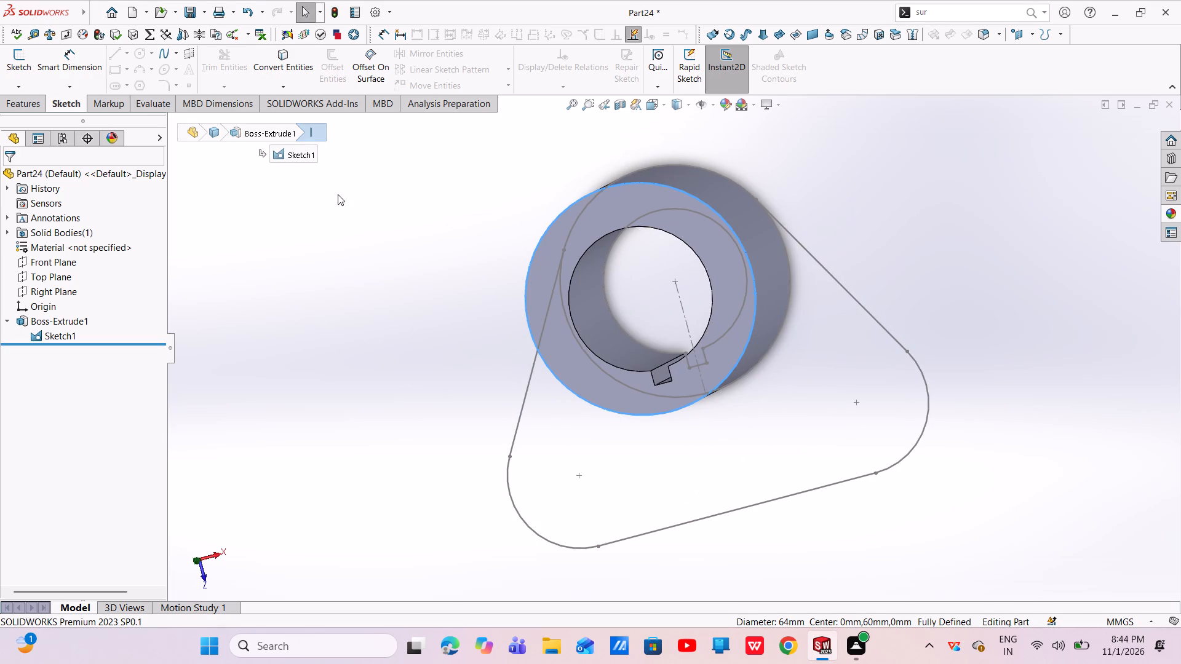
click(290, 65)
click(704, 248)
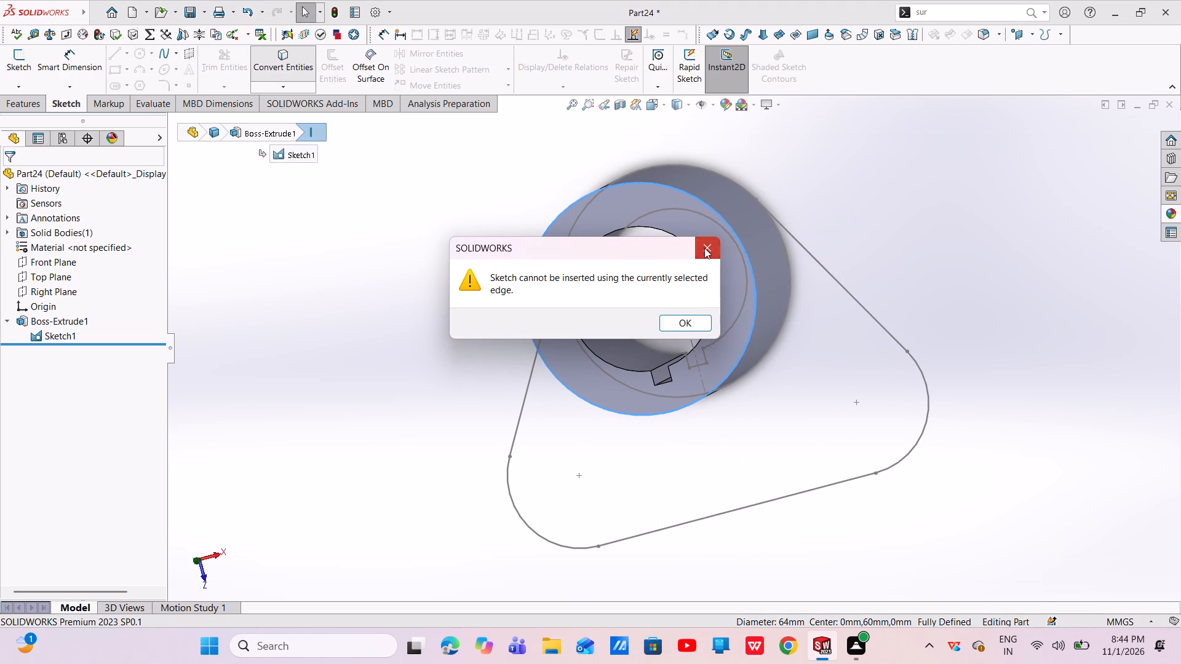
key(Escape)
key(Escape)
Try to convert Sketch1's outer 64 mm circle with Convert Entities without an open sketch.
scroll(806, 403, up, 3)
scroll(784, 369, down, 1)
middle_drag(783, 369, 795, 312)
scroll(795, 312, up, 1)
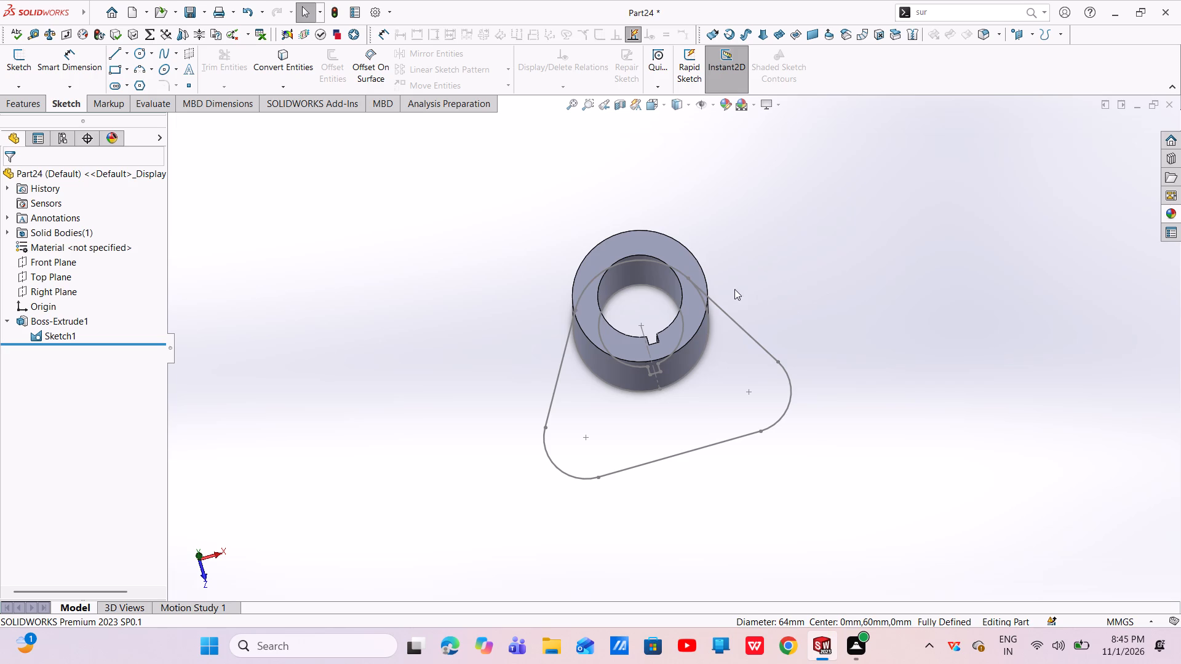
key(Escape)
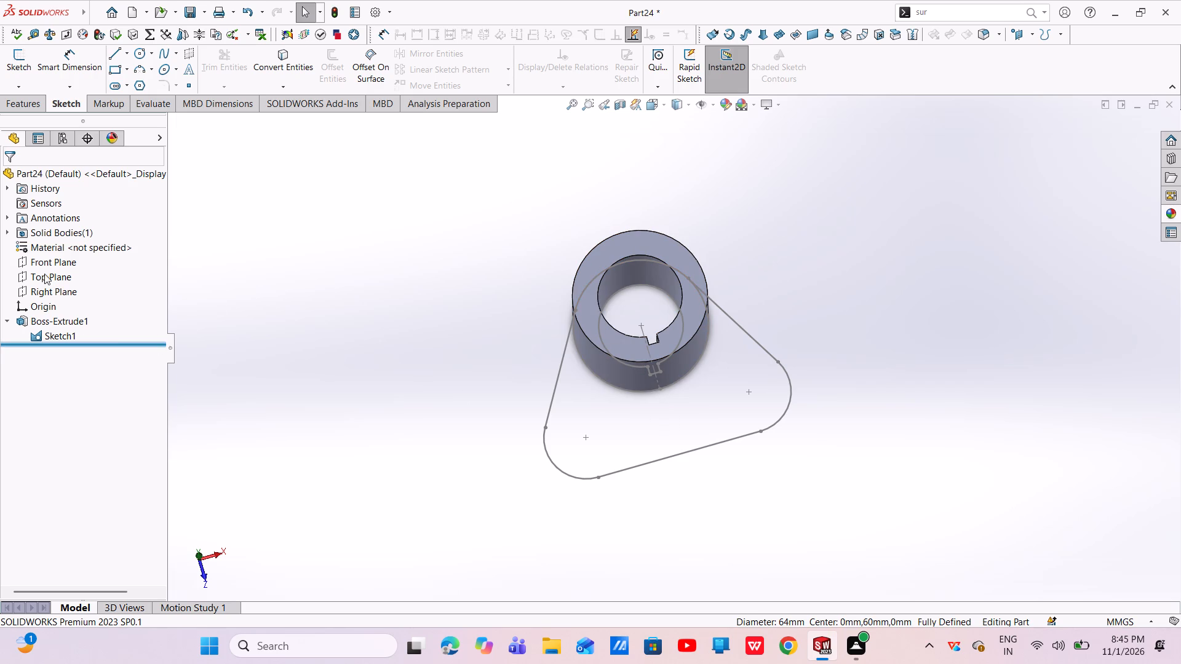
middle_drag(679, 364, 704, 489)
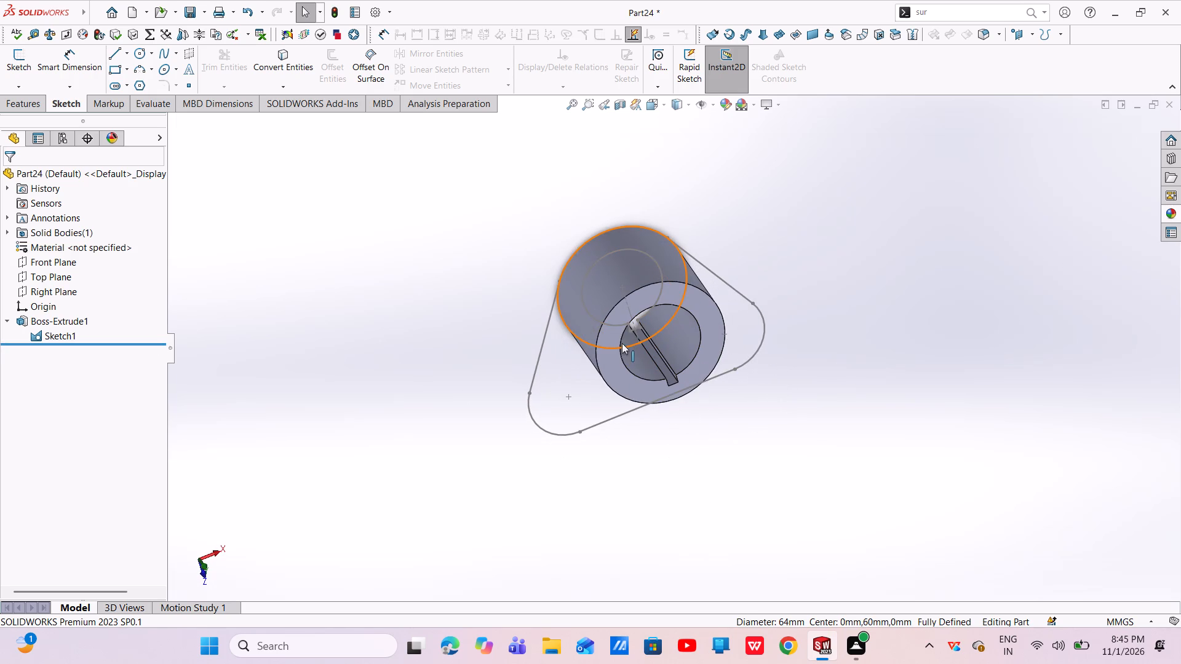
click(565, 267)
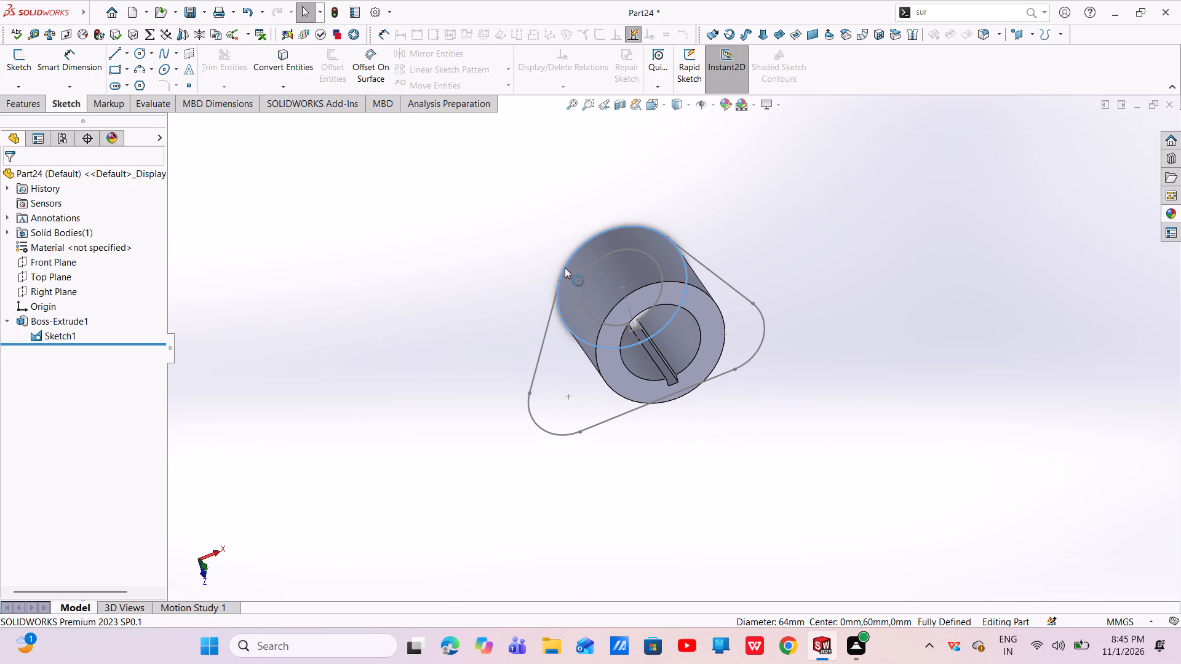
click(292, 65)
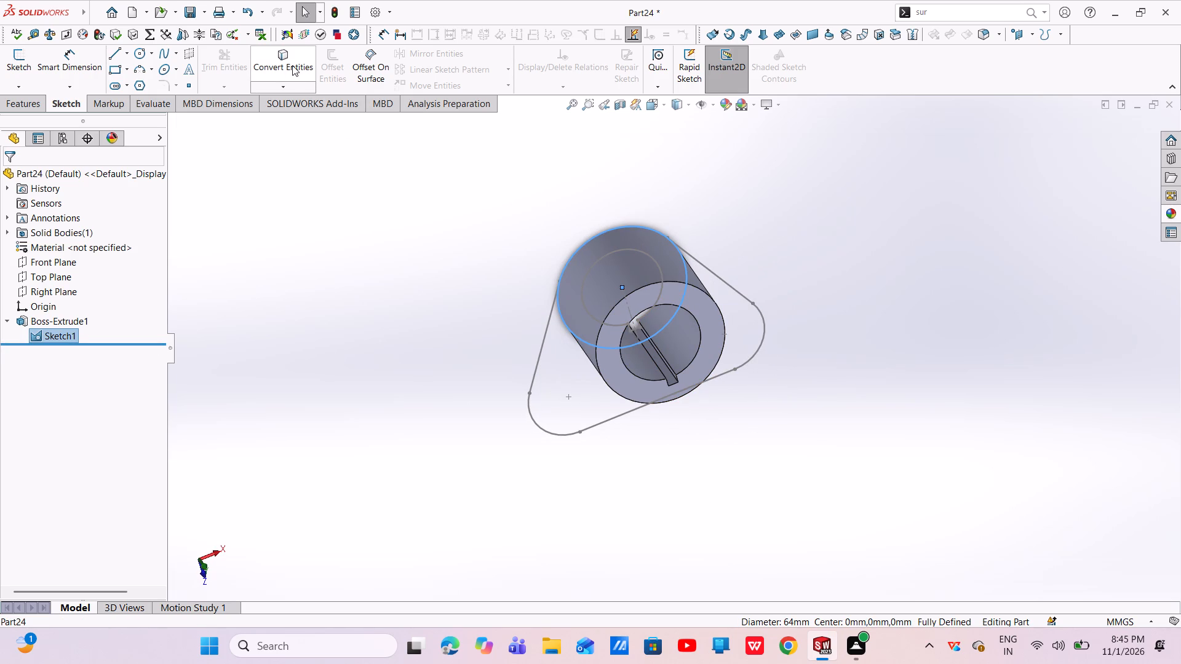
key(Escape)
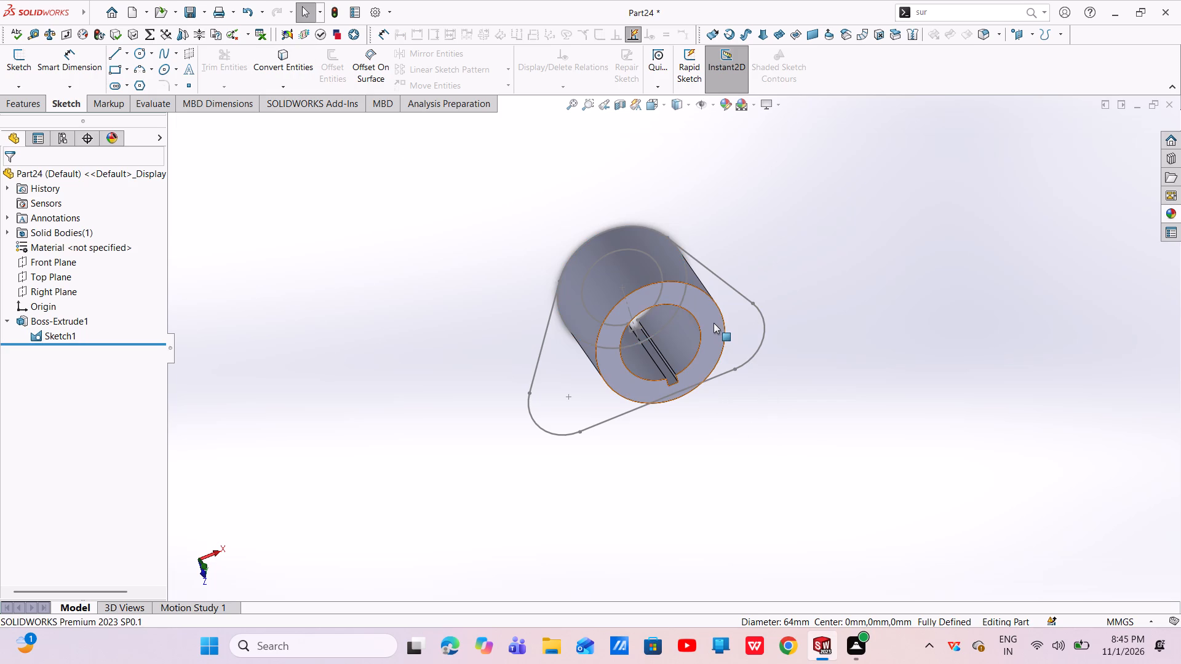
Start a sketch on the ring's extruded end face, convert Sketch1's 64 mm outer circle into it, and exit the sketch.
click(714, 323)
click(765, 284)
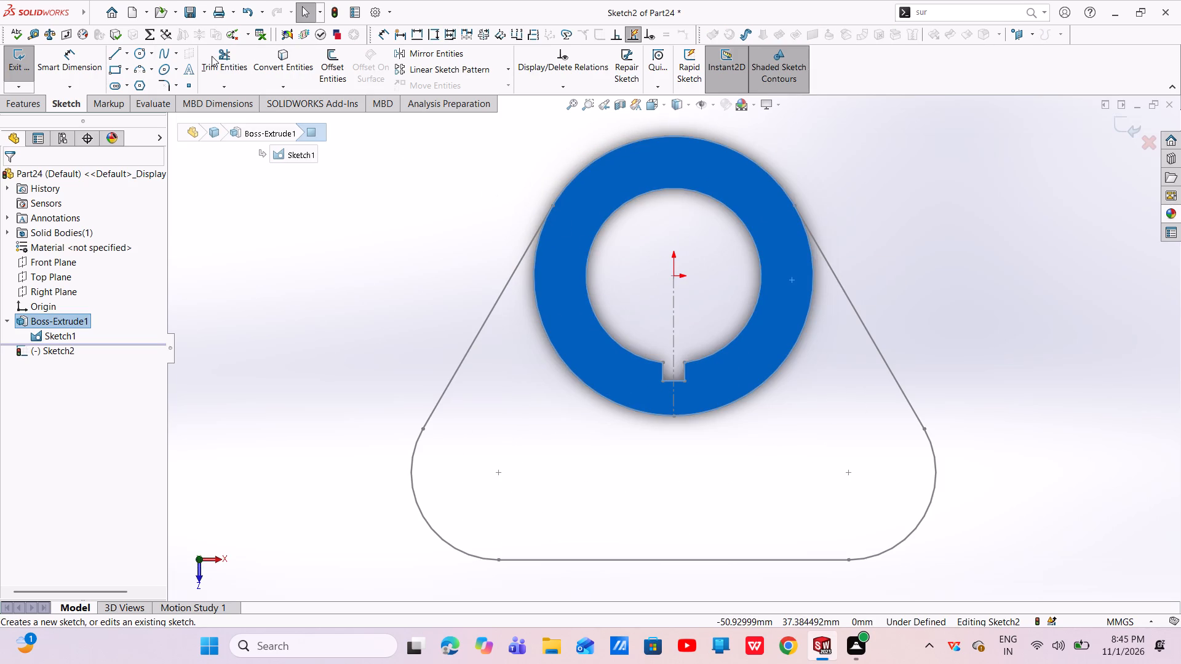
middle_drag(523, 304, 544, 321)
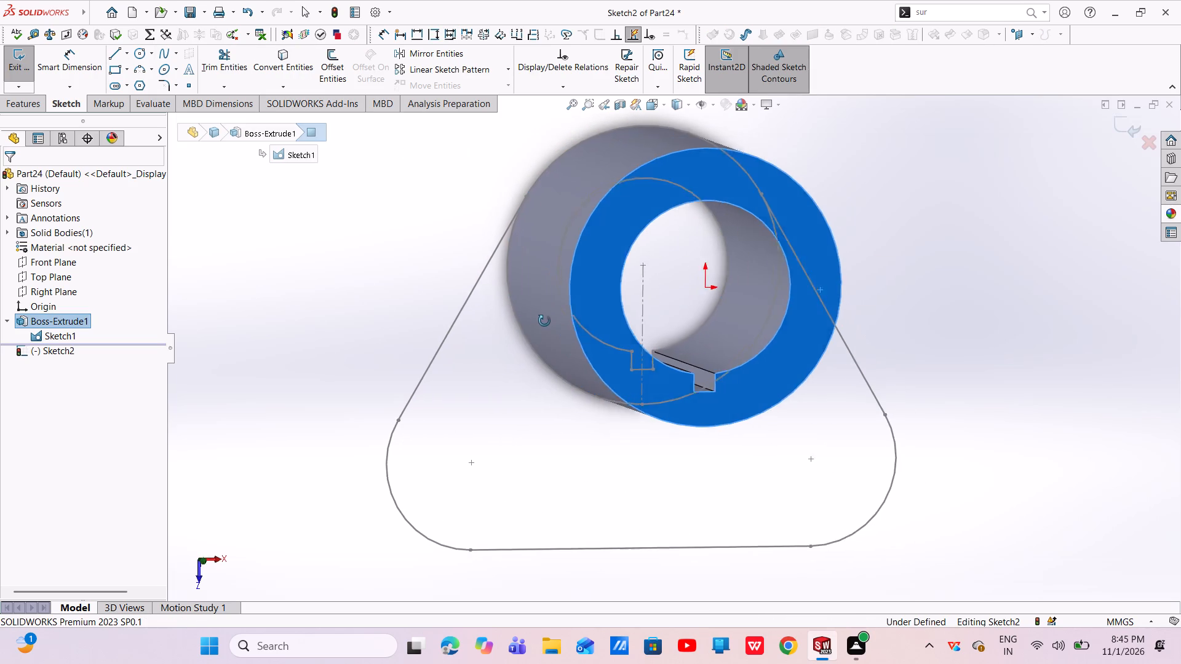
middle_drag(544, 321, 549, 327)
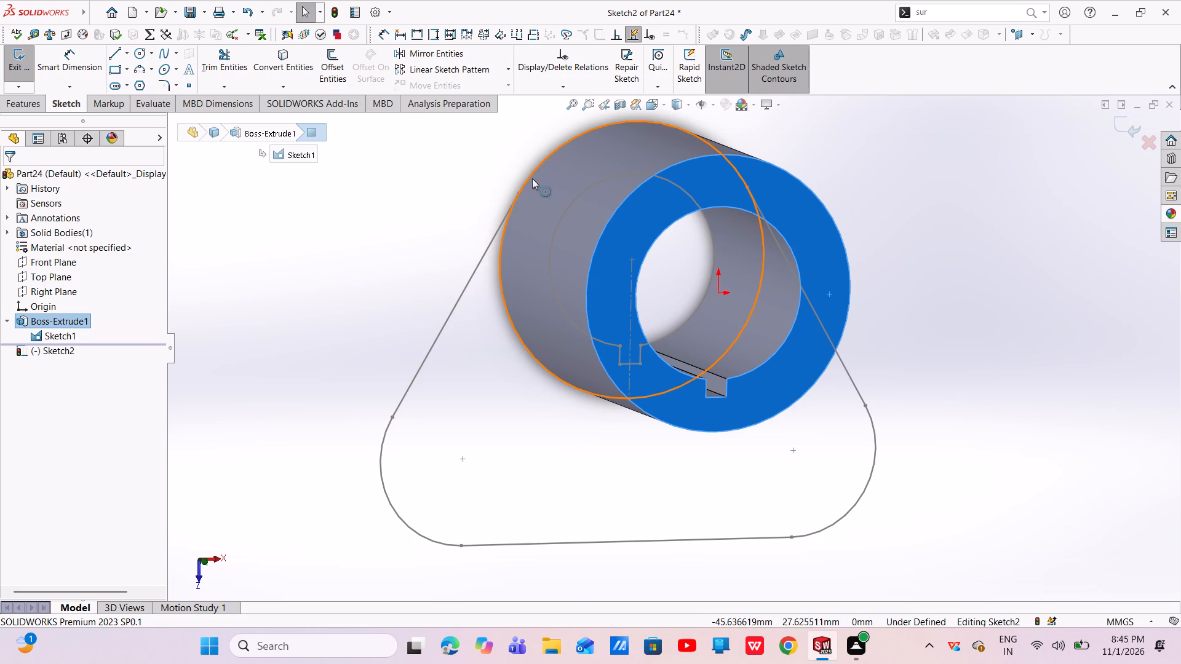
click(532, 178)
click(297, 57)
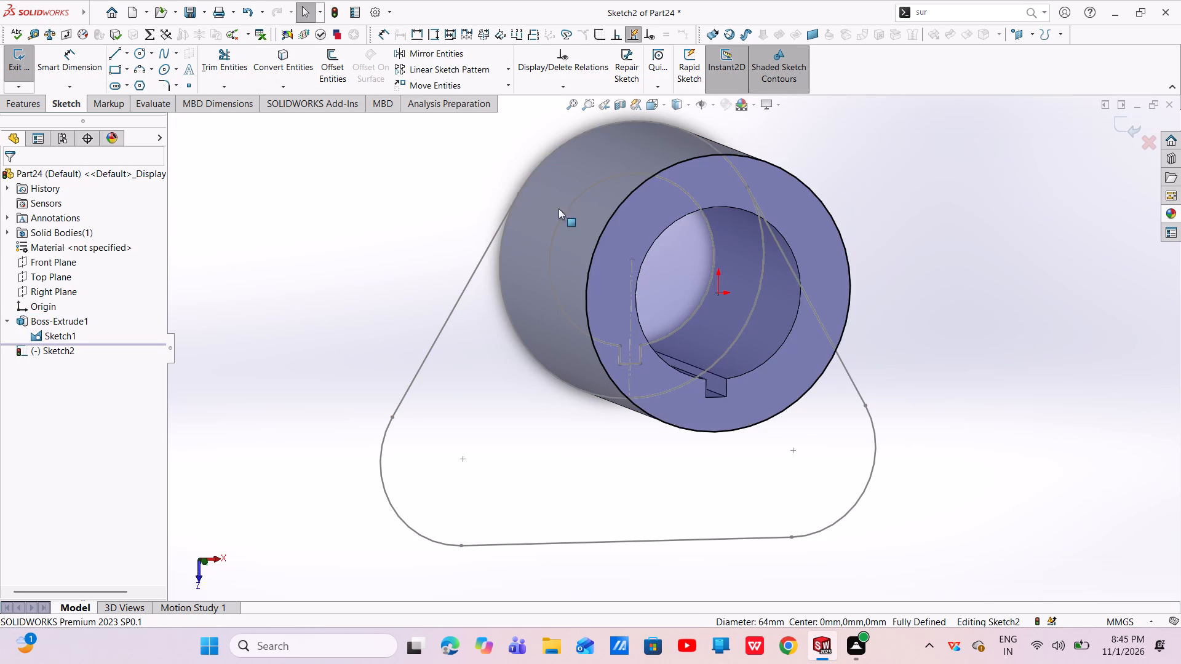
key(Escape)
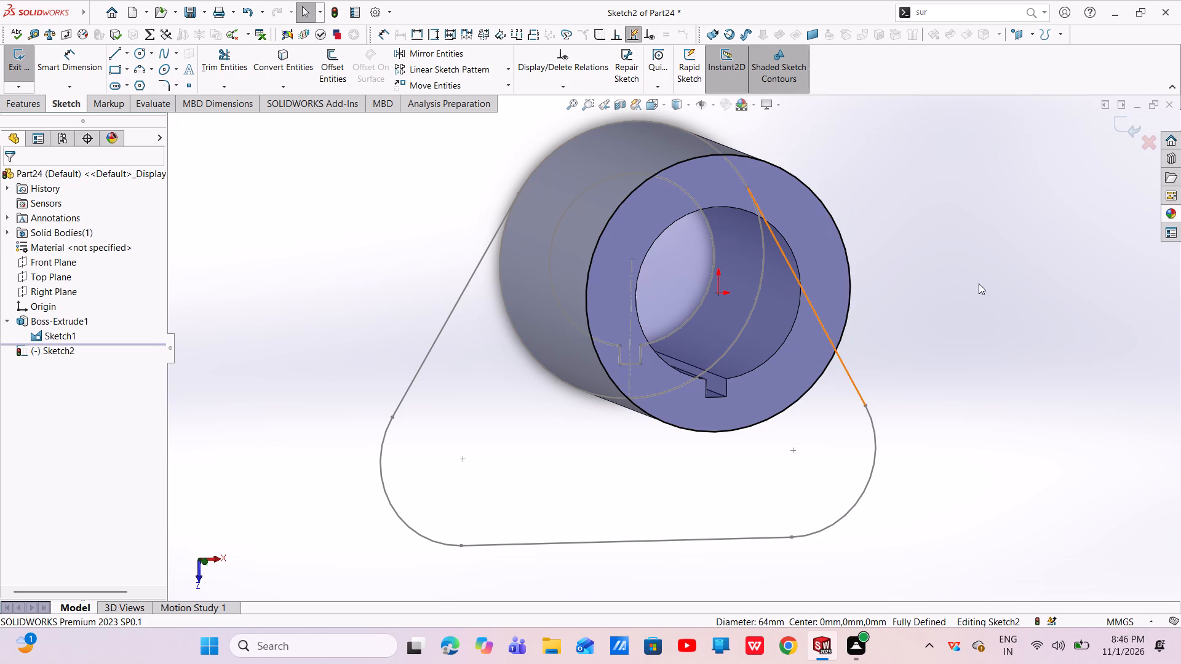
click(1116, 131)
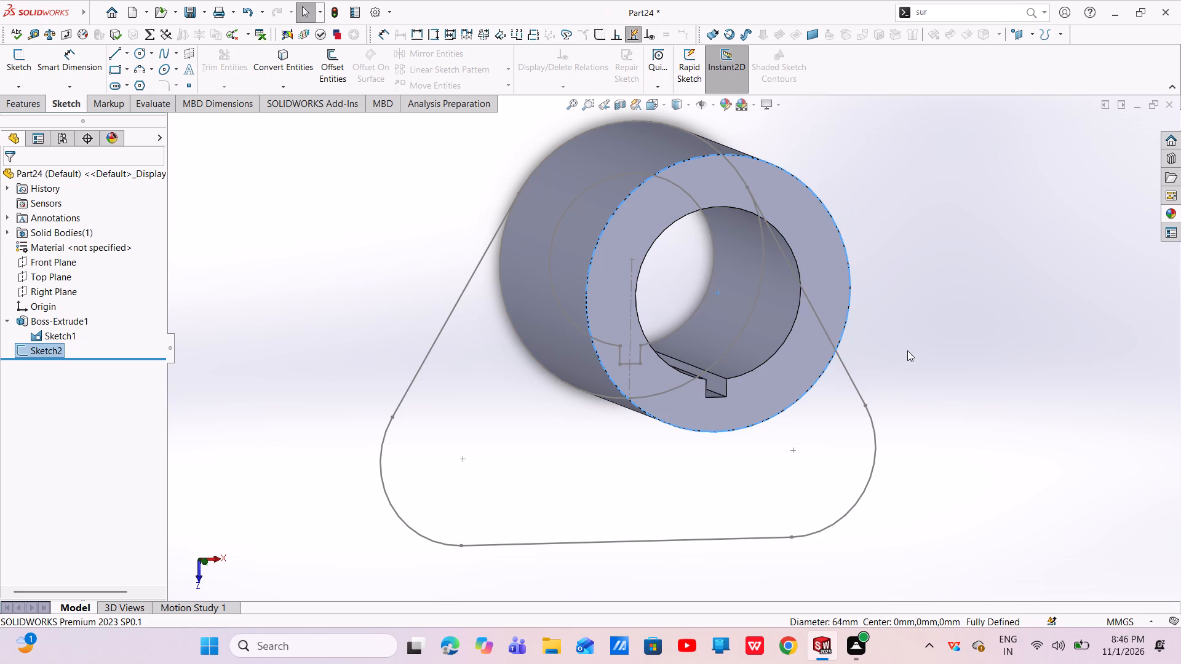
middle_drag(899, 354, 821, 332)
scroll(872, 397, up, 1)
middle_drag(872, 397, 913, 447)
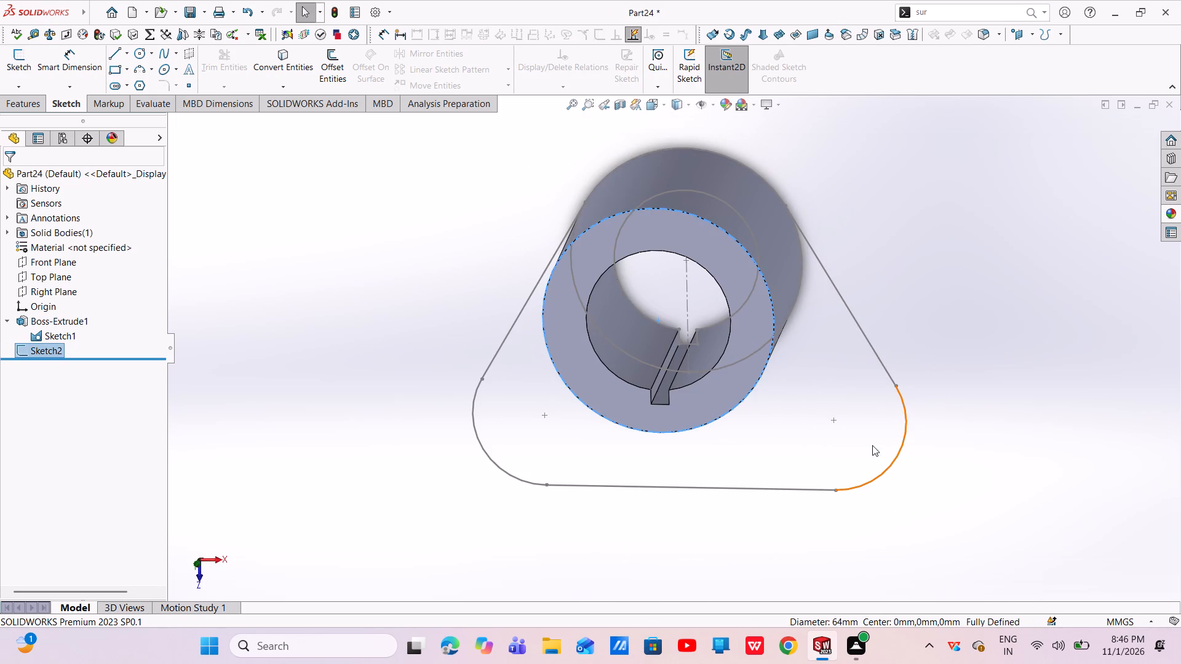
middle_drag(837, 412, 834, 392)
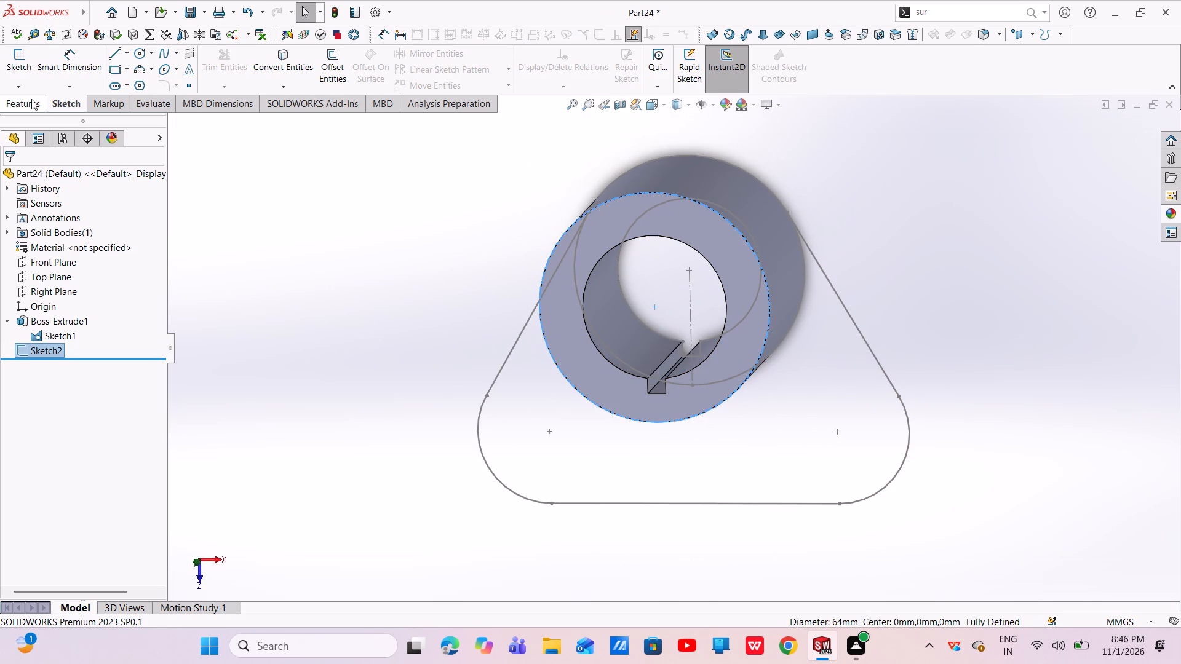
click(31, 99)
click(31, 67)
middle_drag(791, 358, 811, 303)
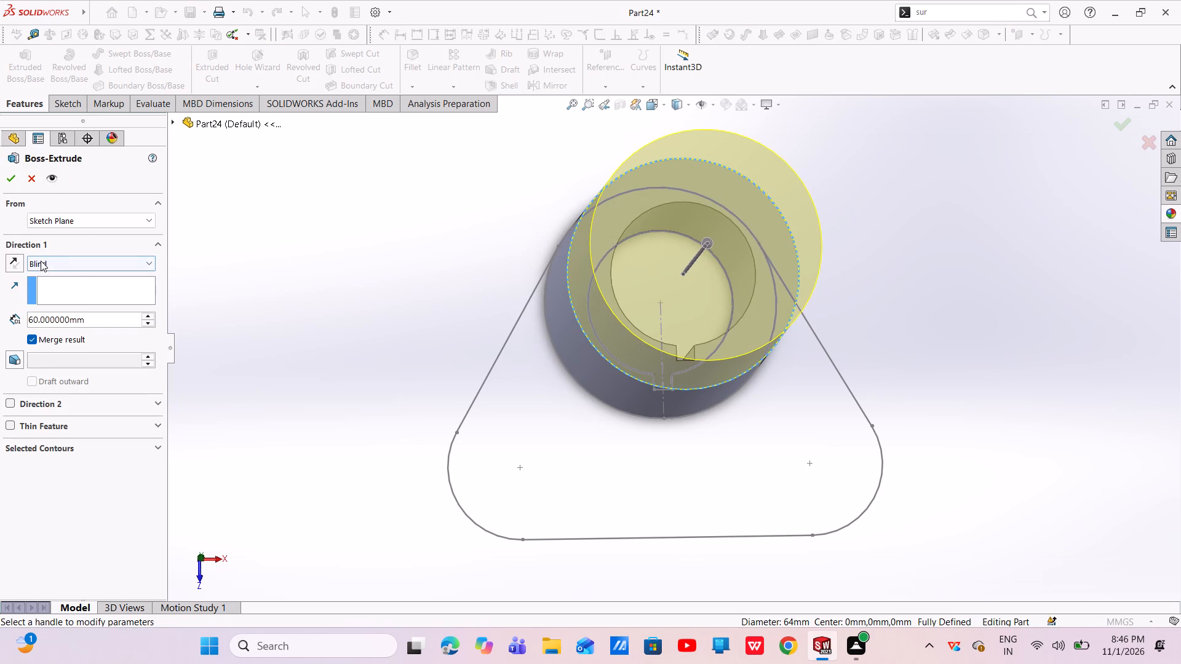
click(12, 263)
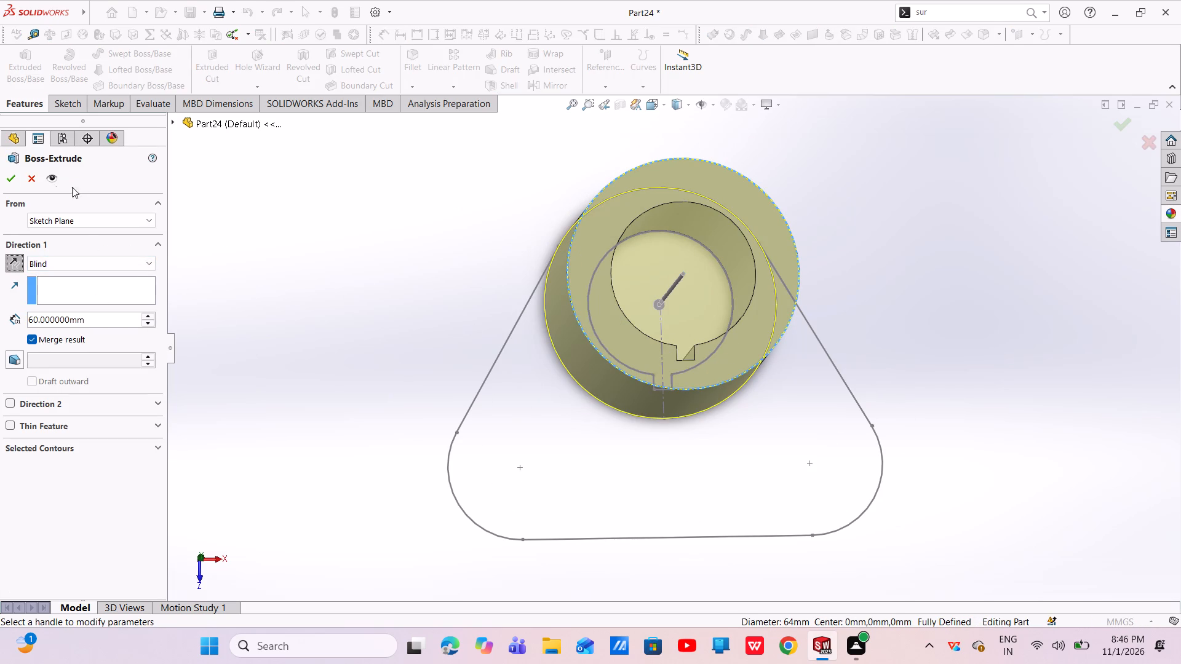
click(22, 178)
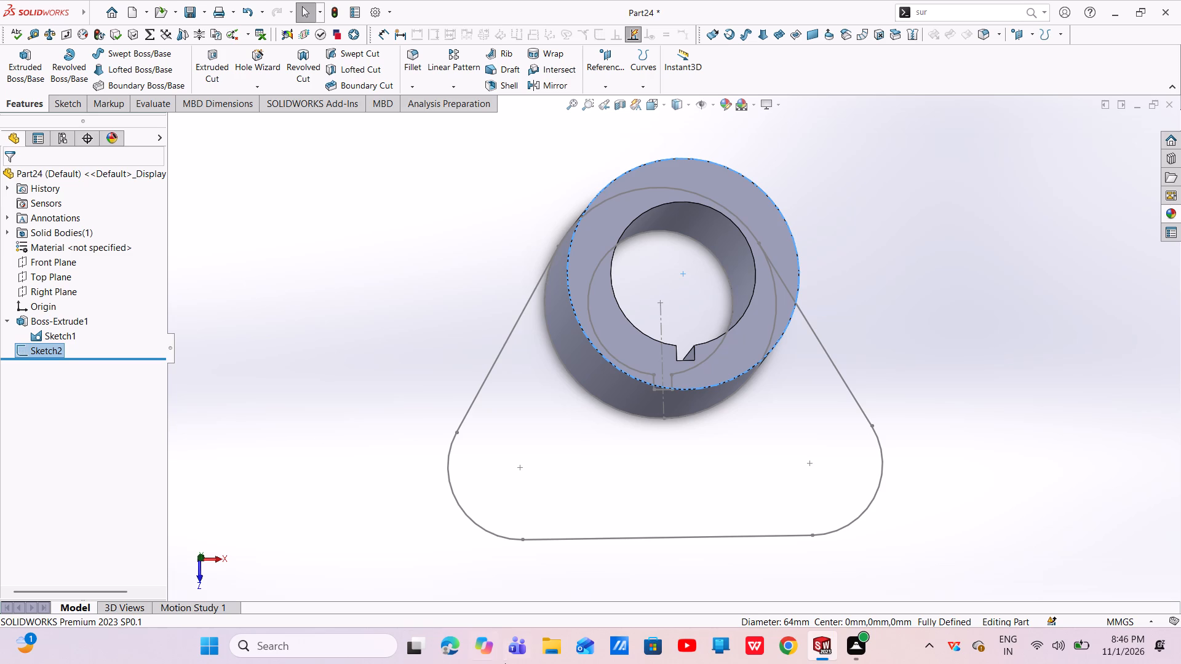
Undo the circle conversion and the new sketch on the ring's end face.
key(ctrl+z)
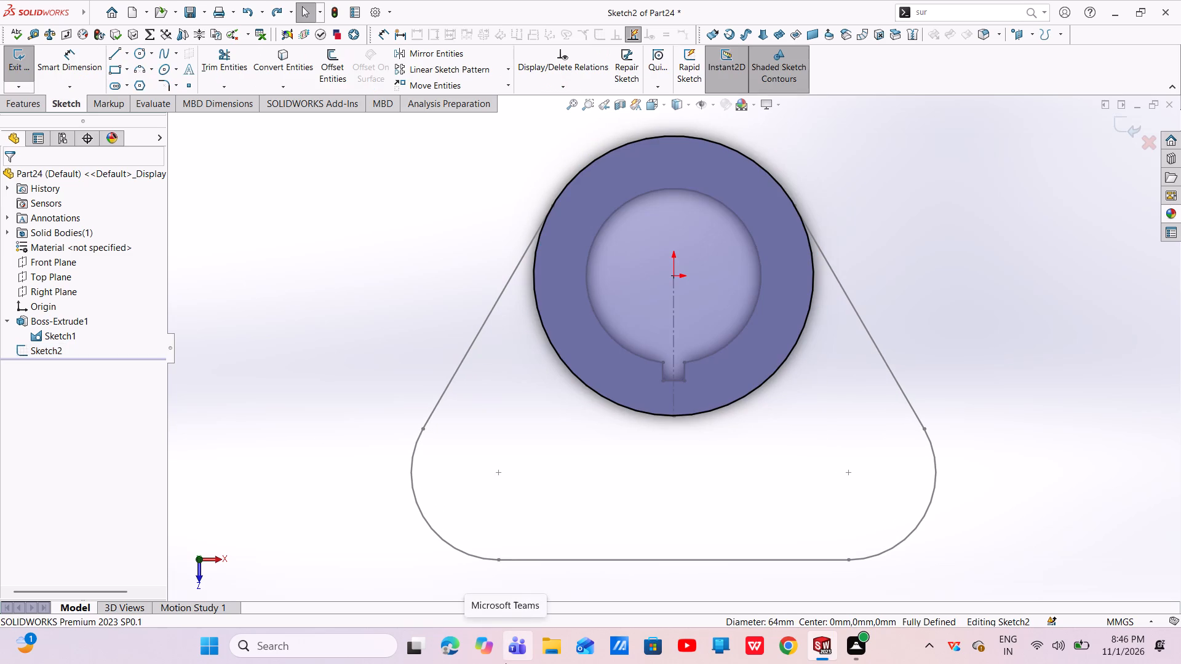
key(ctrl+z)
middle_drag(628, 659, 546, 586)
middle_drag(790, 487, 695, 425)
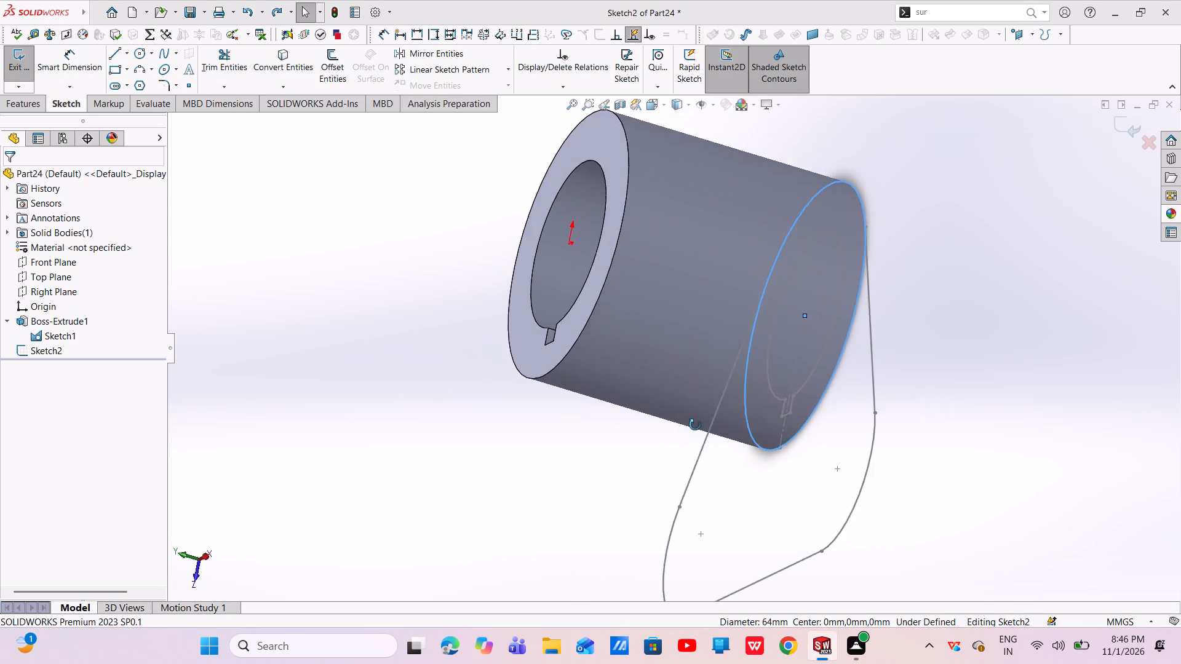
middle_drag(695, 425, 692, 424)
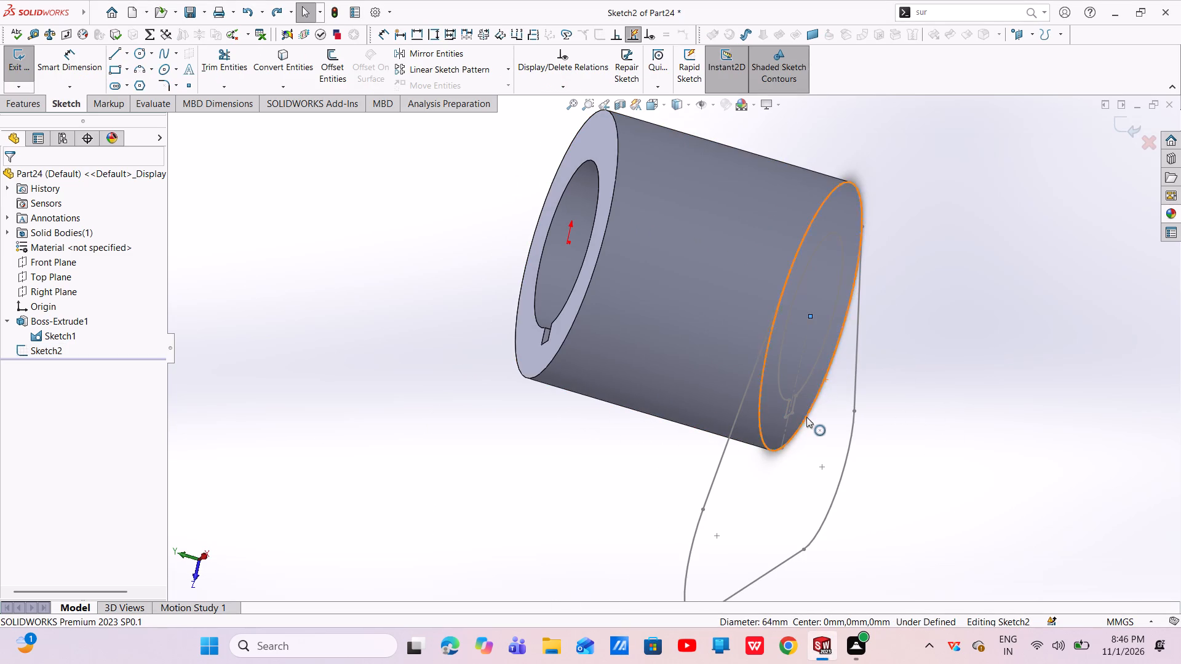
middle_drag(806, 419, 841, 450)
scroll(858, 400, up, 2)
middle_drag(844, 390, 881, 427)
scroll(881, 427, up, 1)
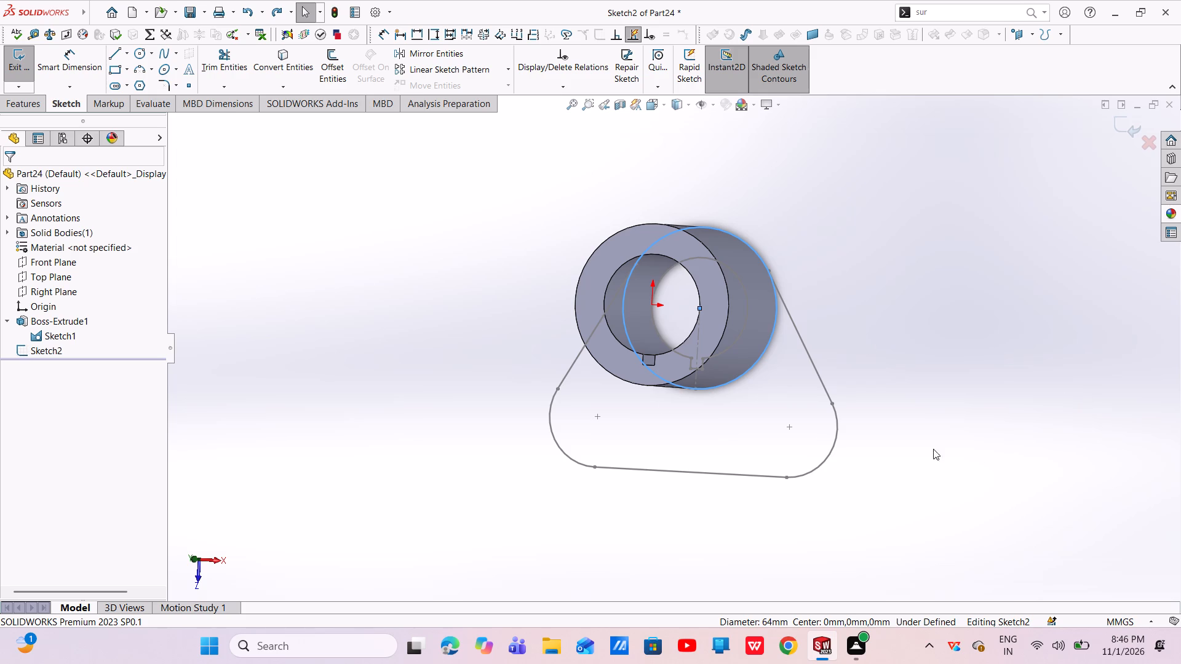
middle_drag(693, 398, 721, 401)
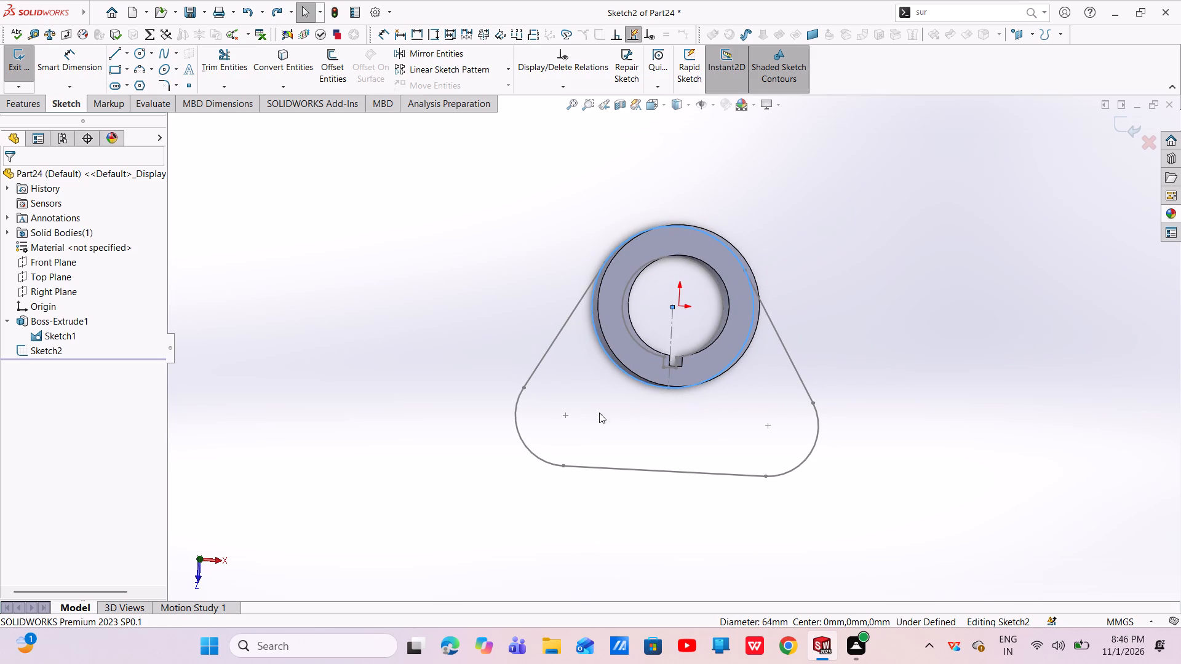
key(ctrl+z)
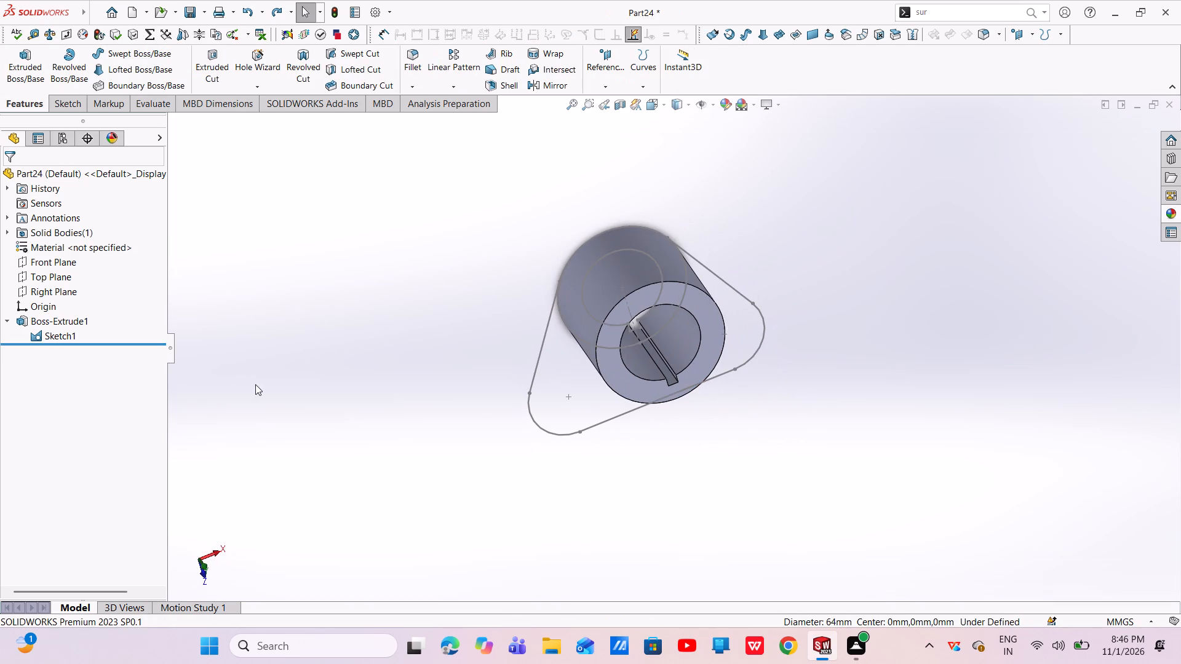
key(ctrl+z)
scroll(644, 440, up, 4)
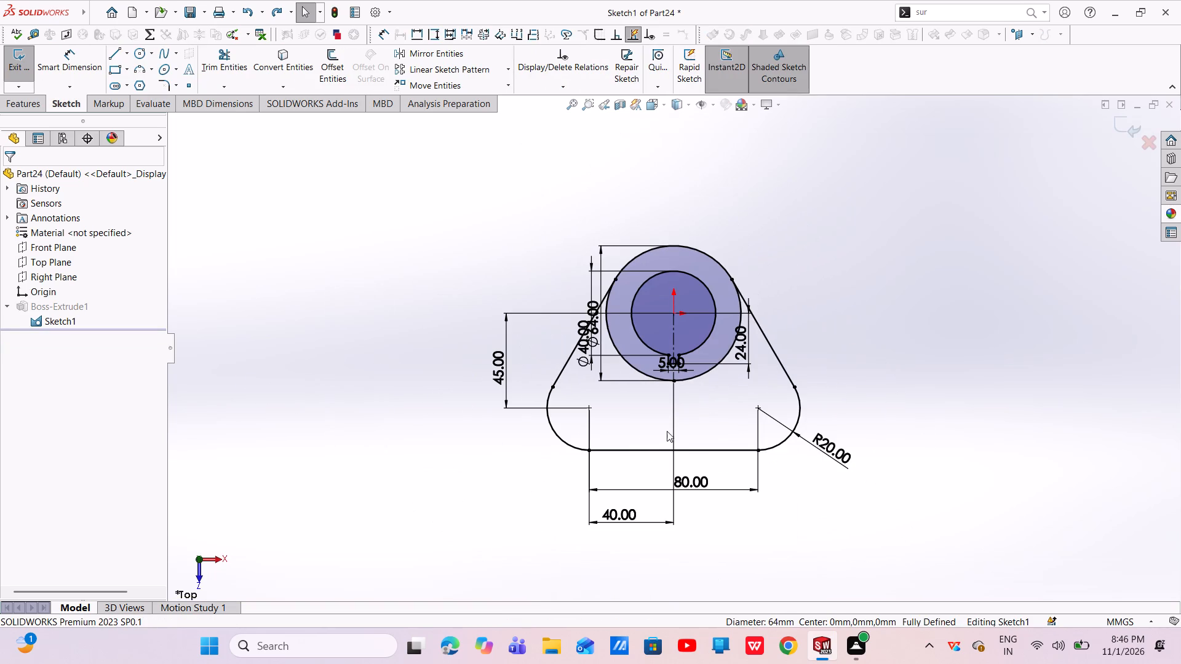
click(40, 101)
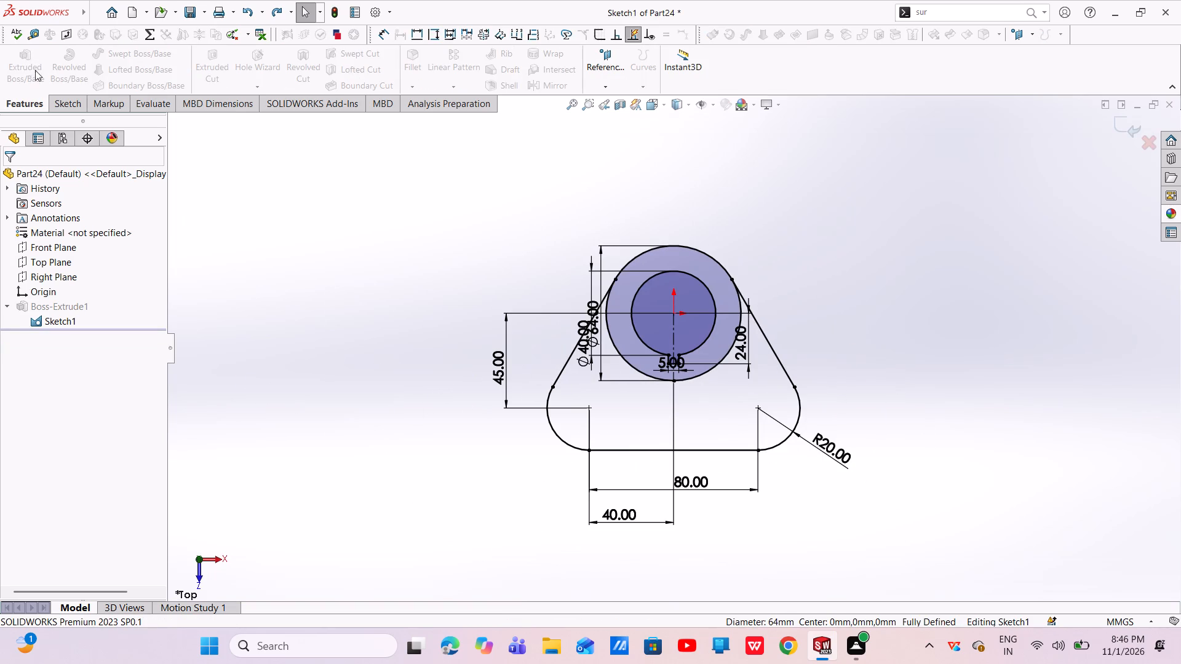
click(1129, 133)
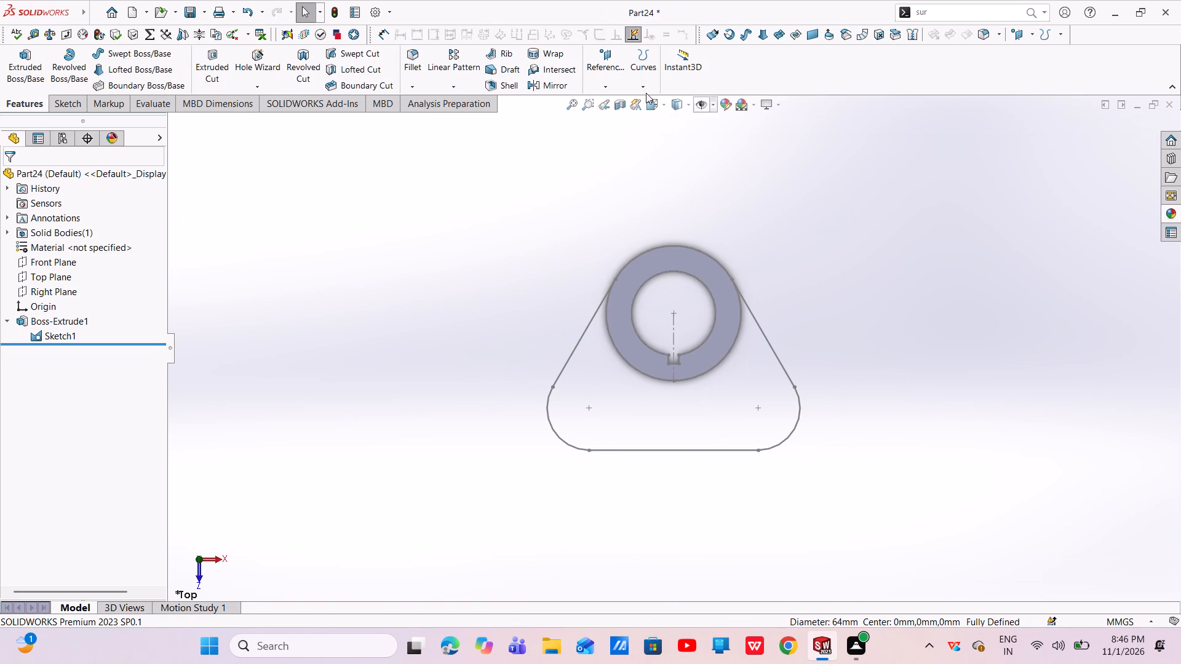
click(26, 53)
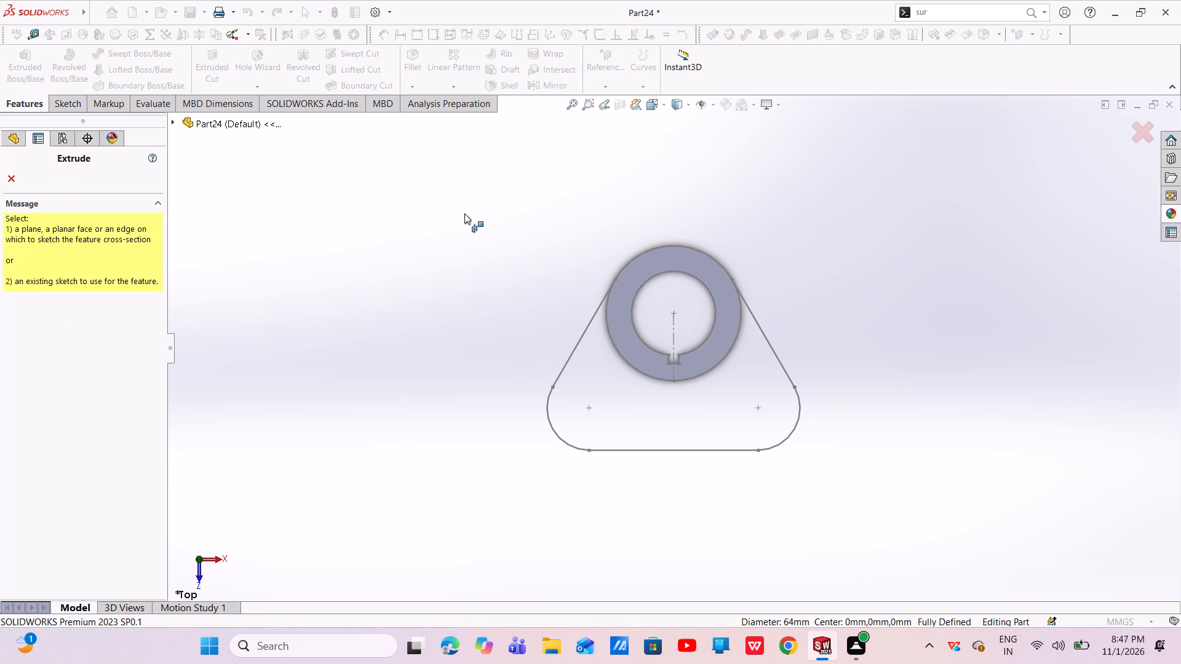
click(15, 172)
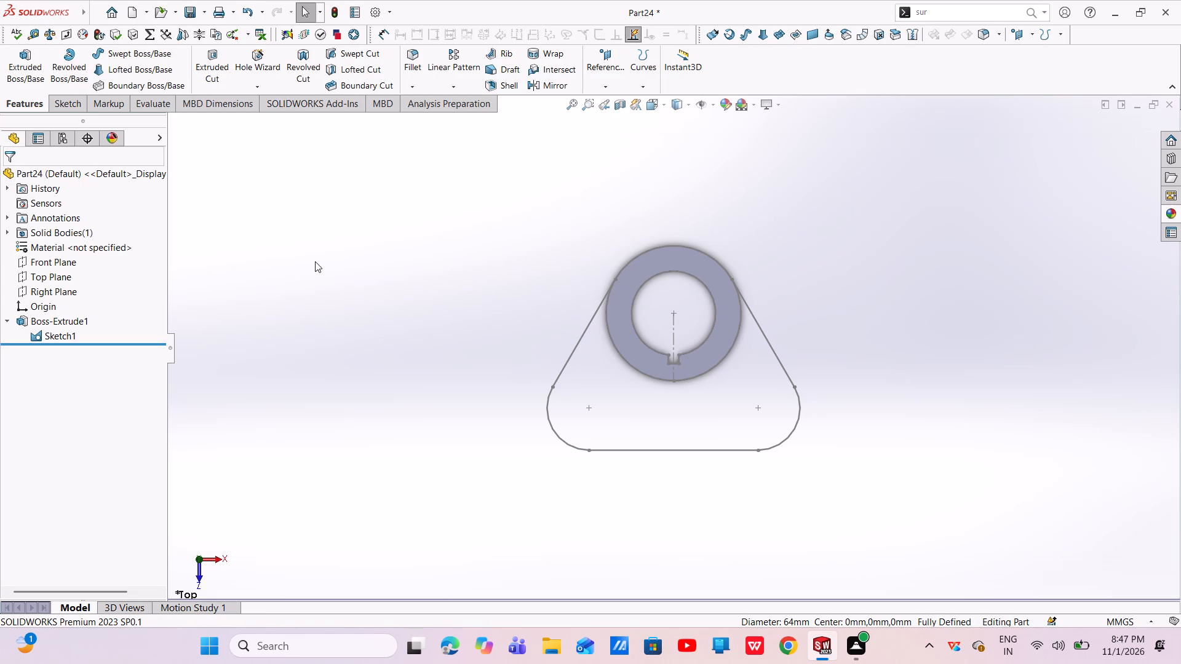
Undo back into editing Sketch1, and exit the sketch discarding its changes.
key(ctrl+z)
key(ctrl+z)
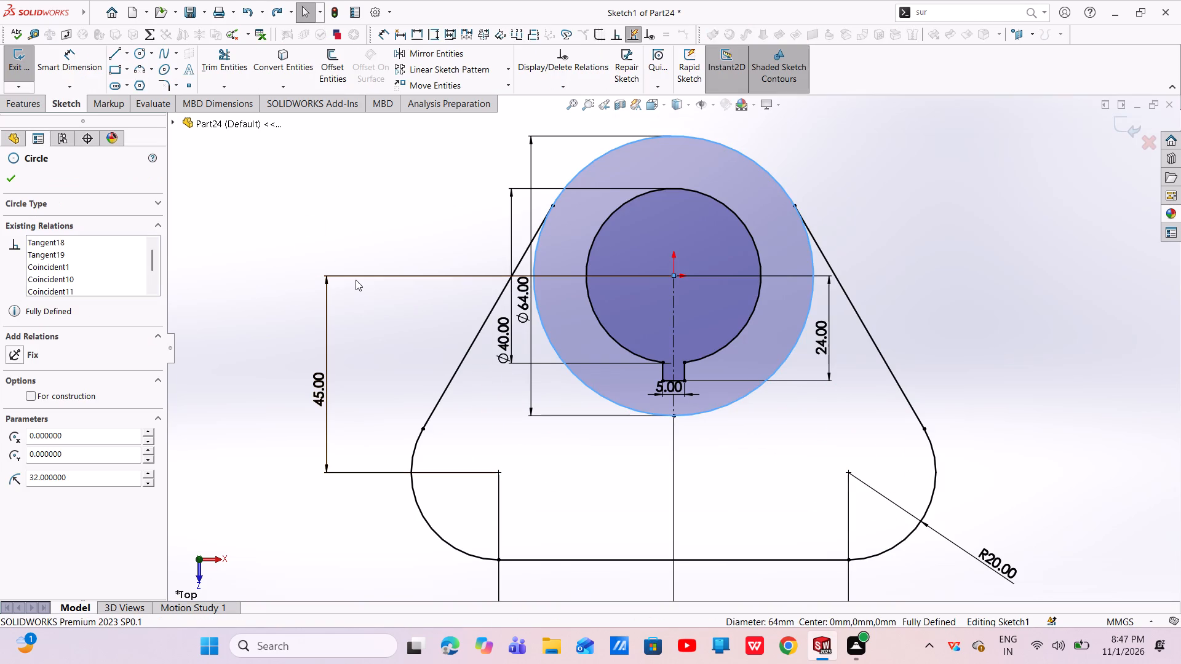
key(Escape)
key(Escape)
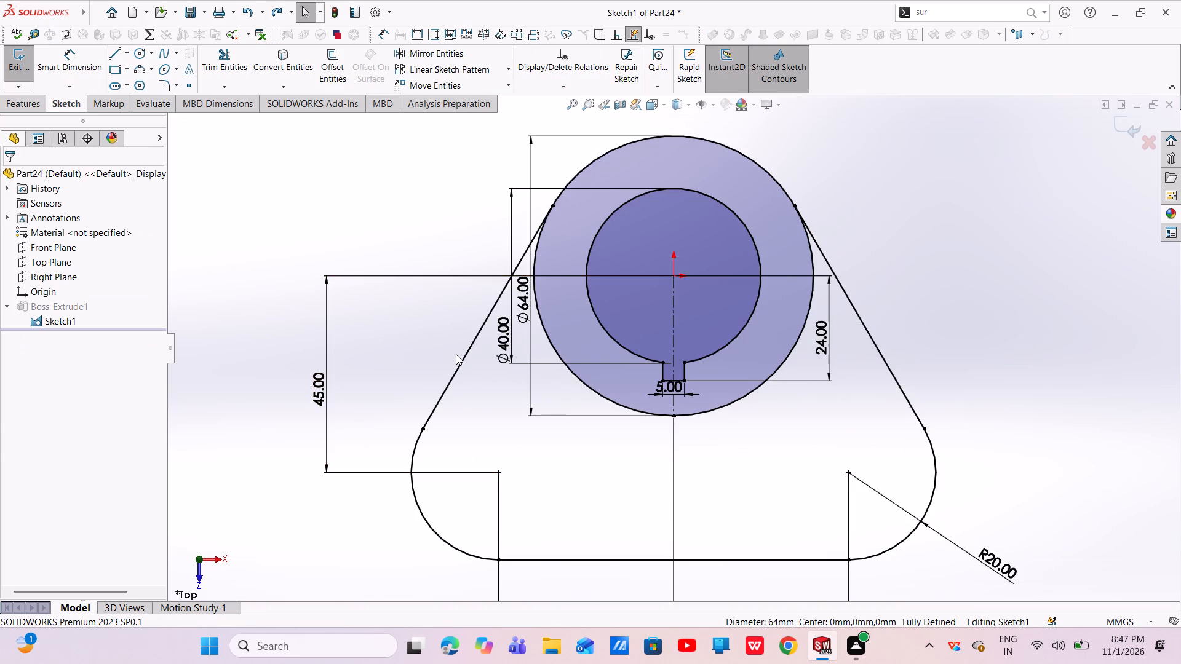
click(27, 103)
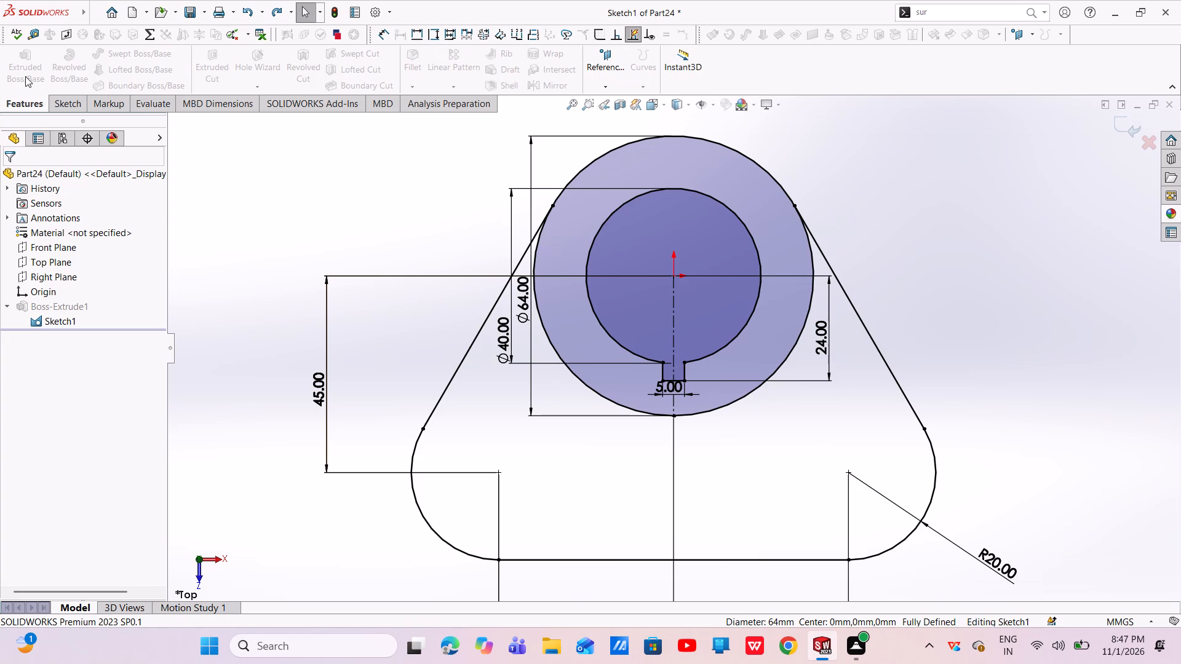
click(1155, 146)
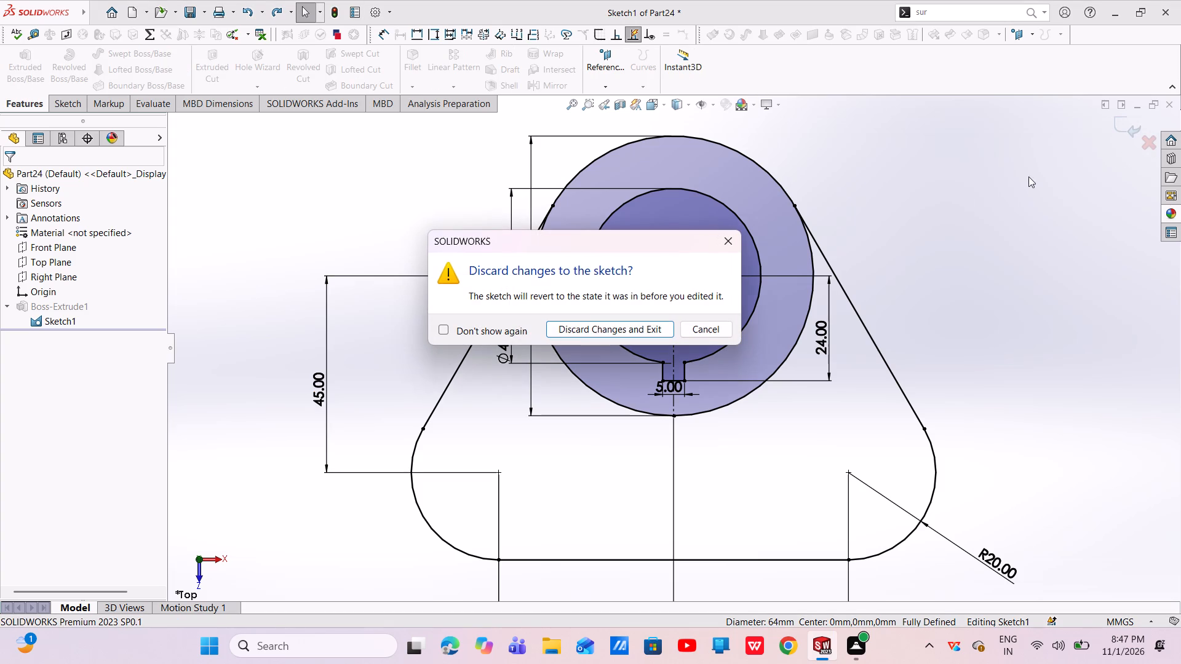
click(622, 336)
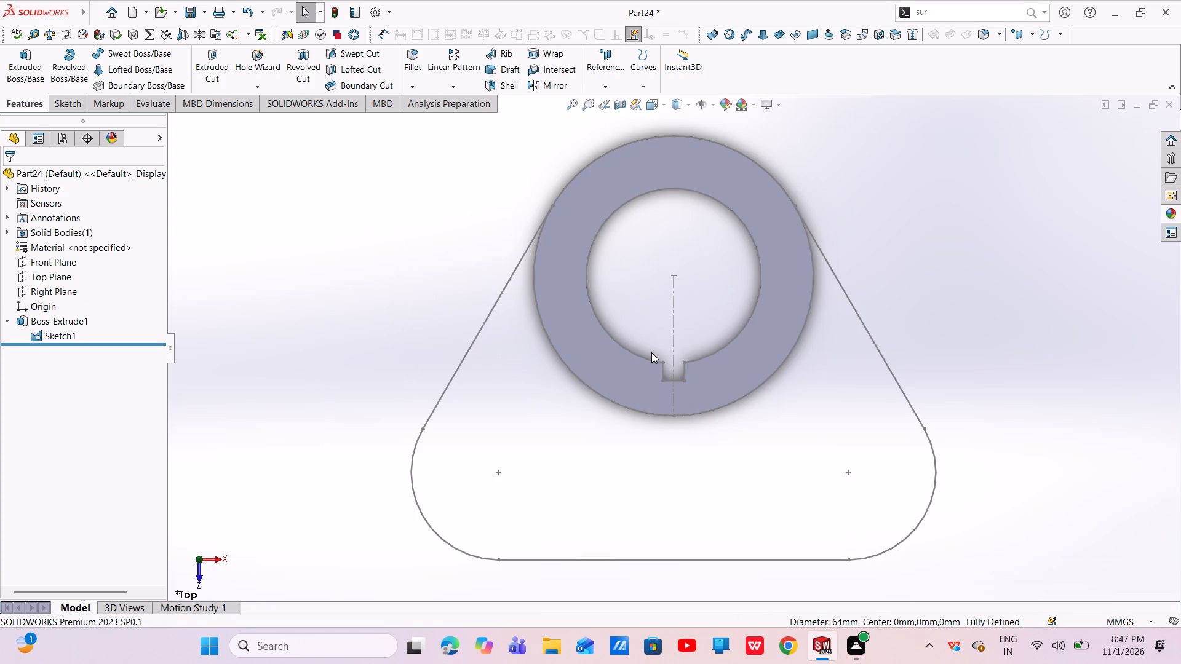
Undo the last operations to return to editing Sketch1.
scroll(651, 352, up, 4)
middle_drag(690, 340, 663, 411)
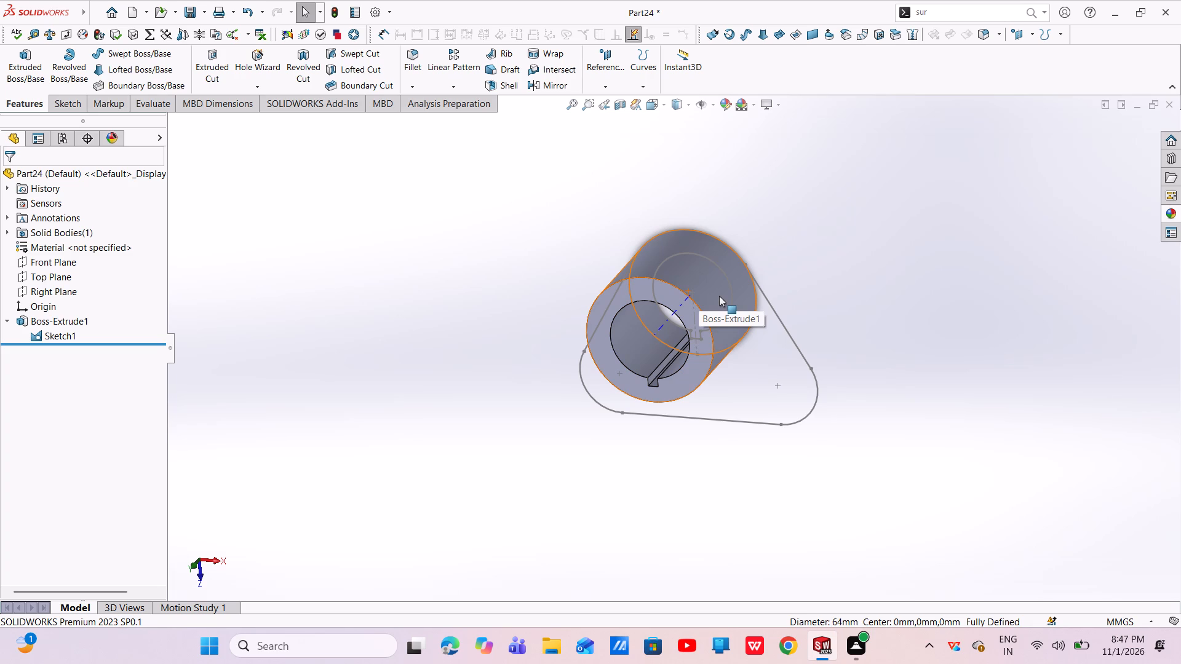
key(ctrl+z)
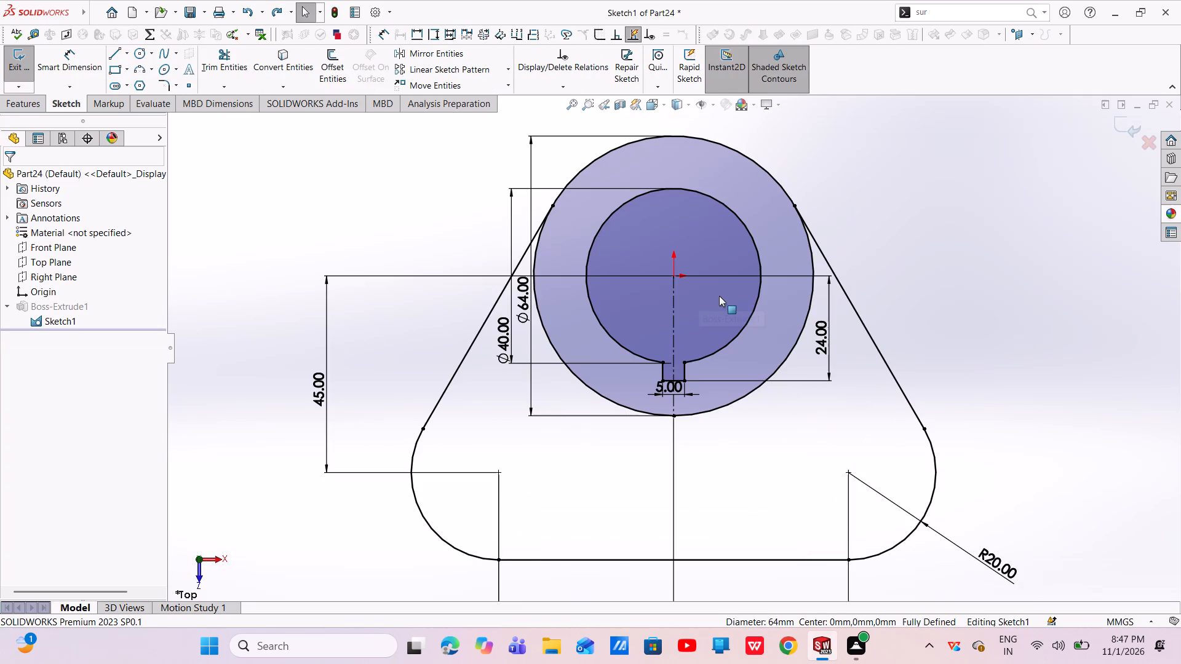
key(ctrl+z)
scroll(751, 445, up, 5)
middle_drag(767, 435, 718, 479)
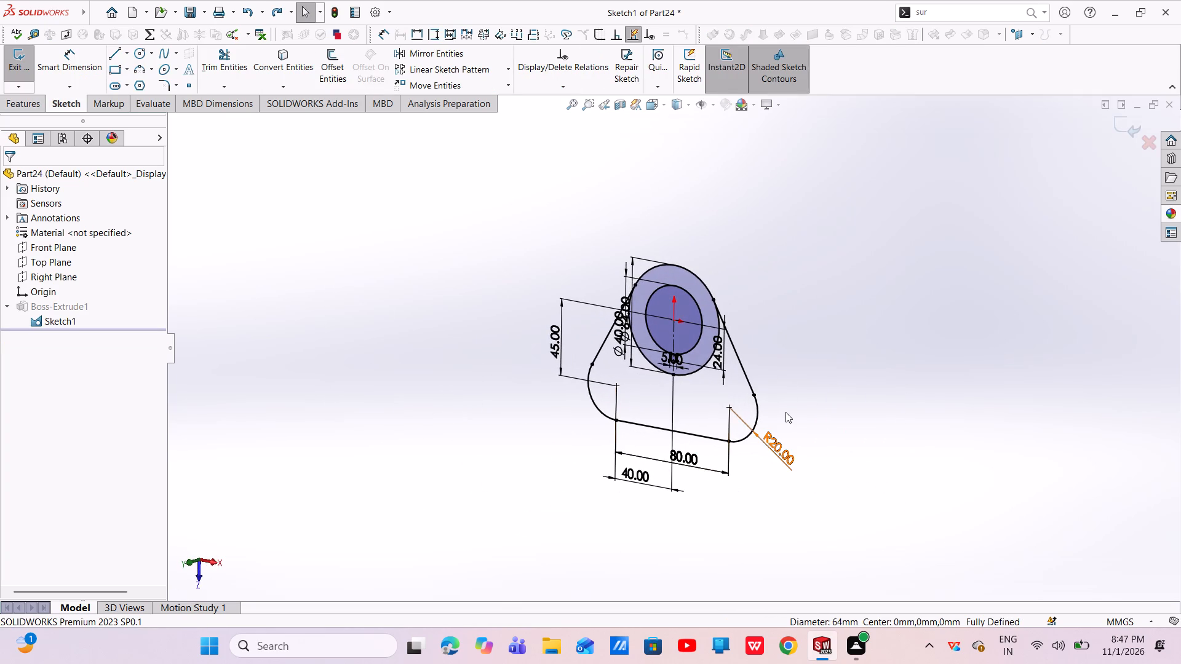
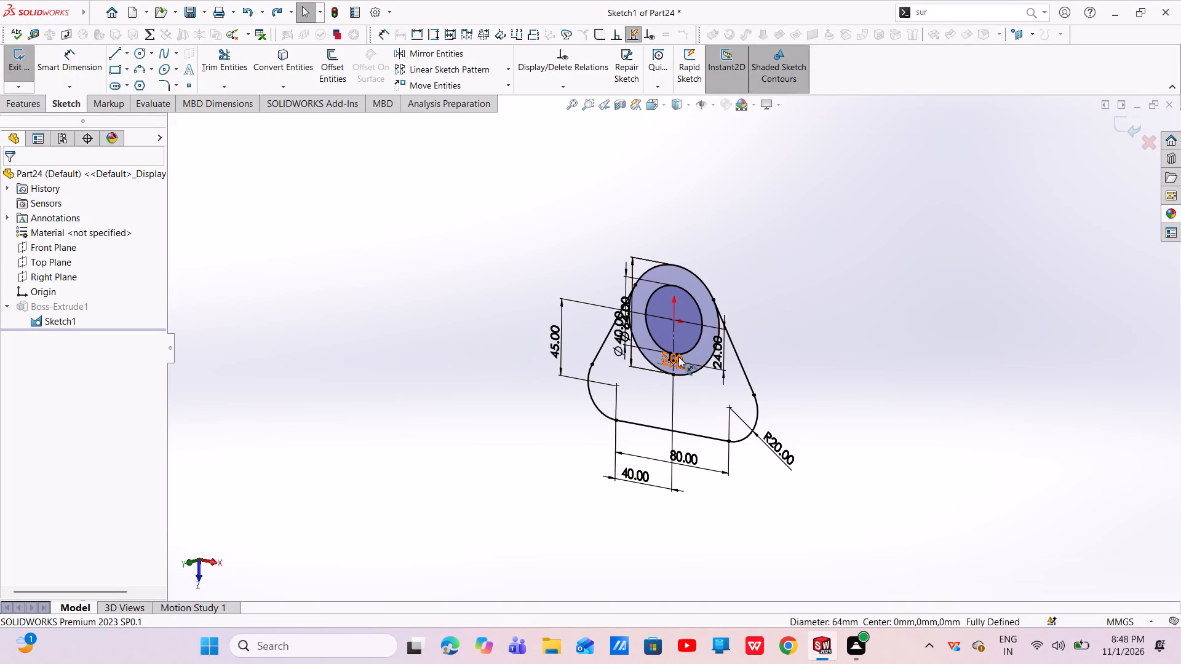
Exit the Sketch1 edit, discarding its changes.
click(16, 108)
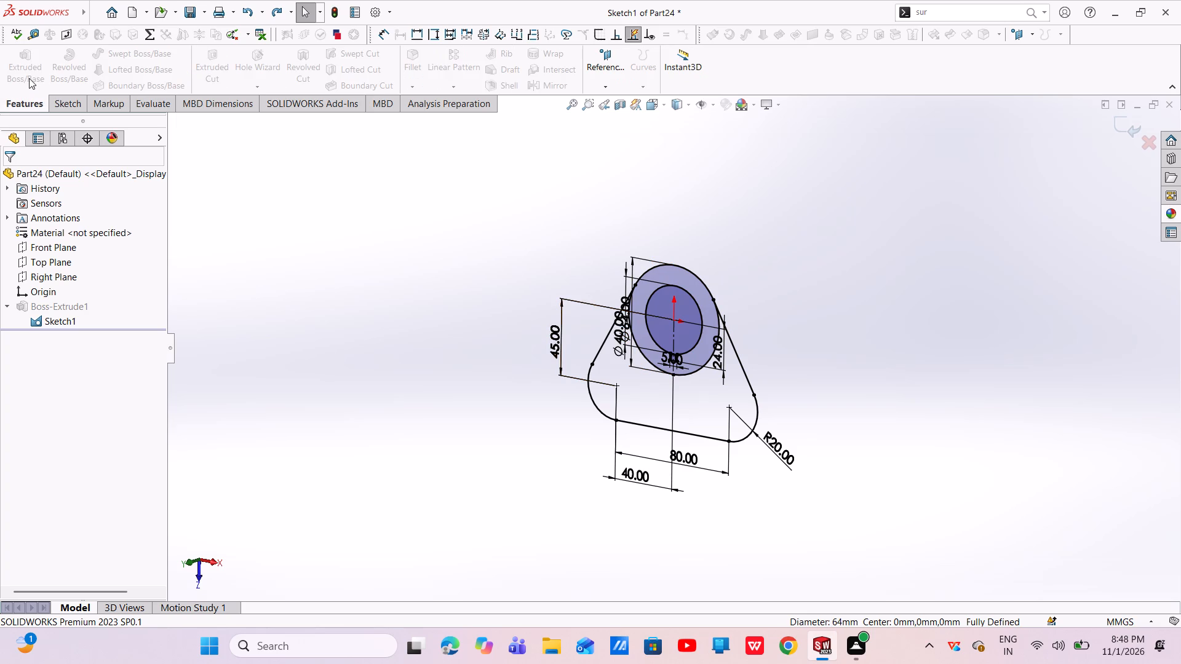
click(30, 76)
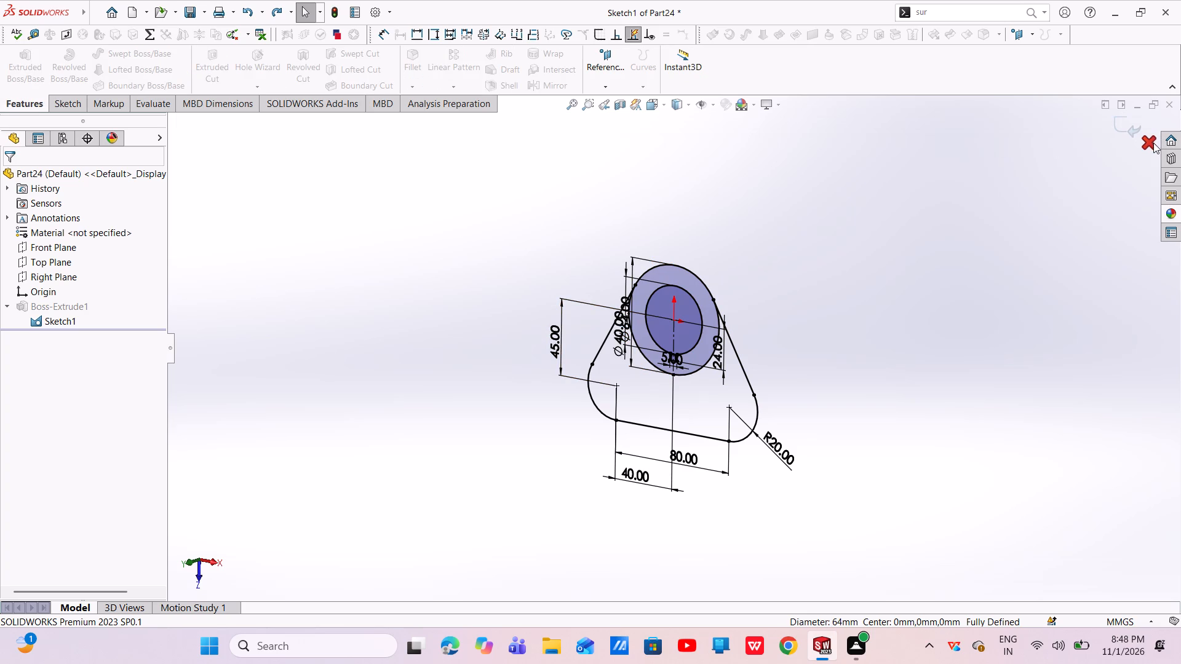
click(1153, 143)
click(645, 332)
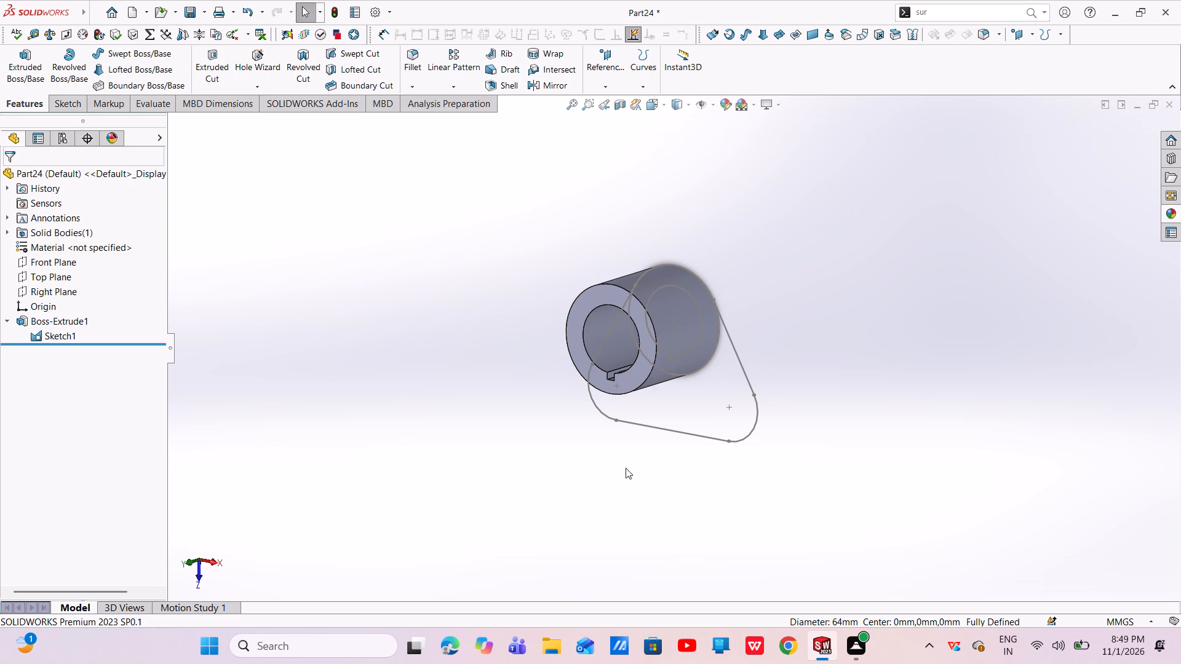
Undo the previous operations back past the ring's extrusion, leaving only Sketch1 in the part.
key(ctrl+z)
key(ctrl+z)
key(ctrl+z)
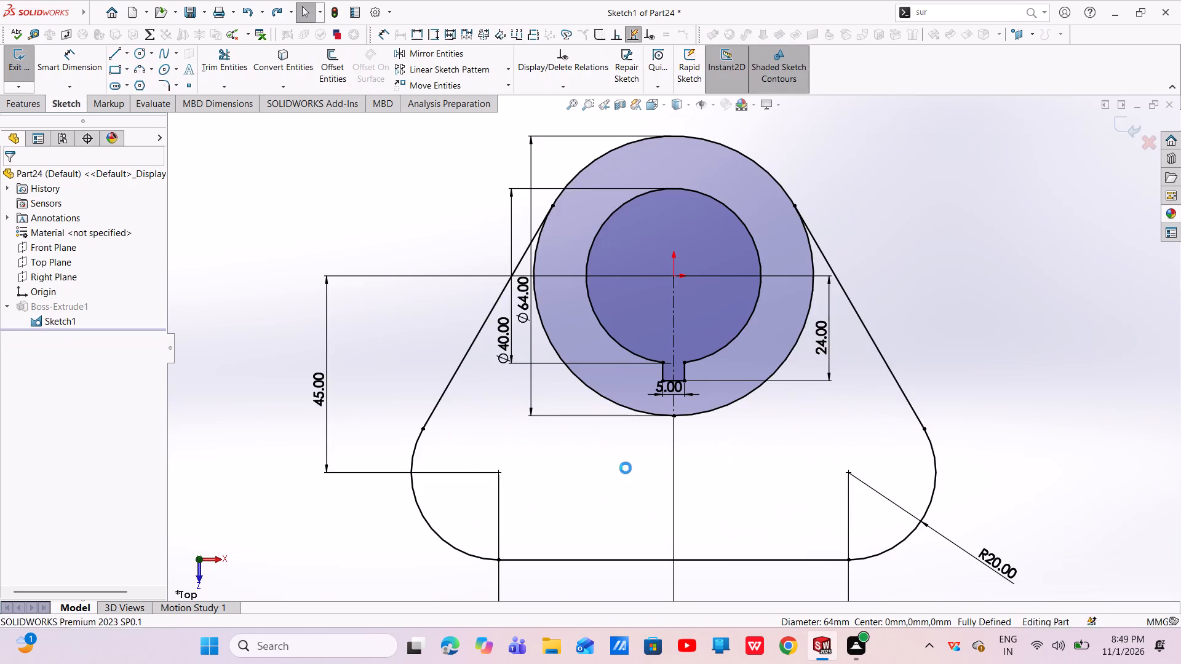
key(ctrl+z)
key(ctrl+z)
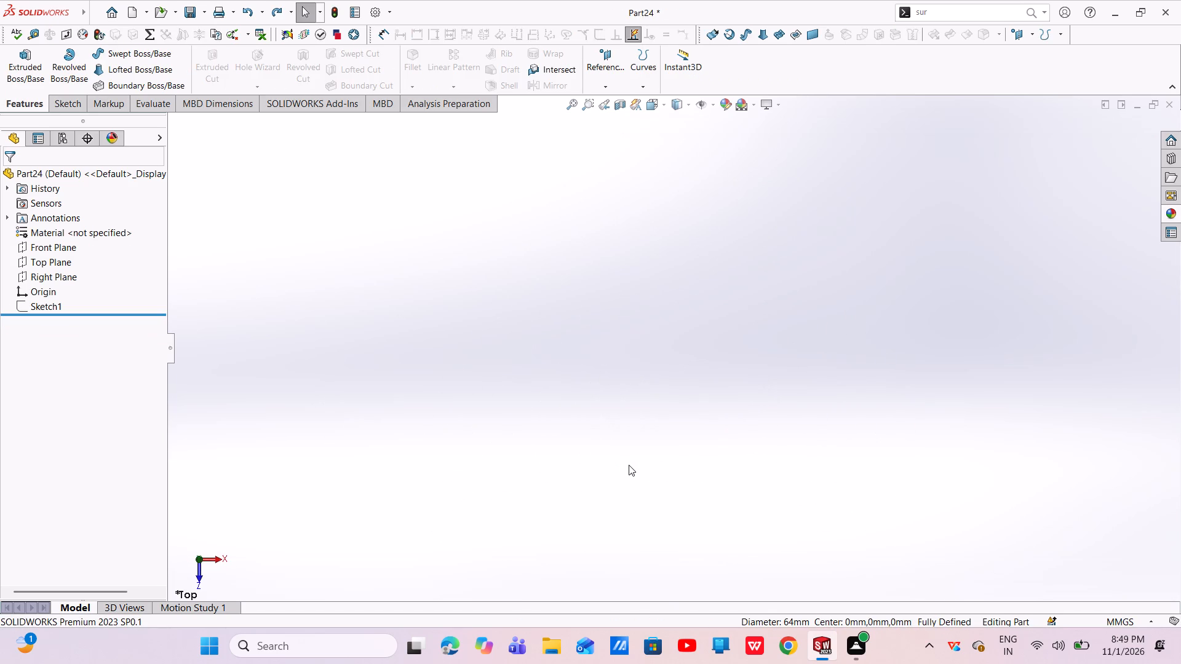
Show the hidden Sketch1 and clear the selection.
click(50, 311)
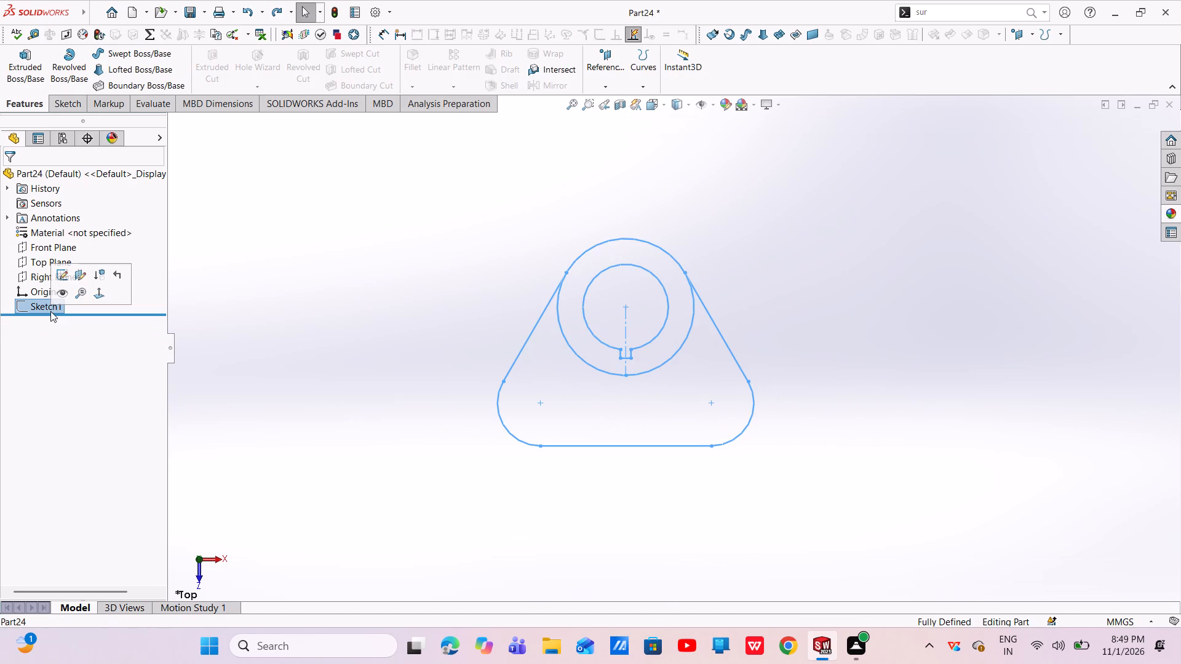
click(66, 289)
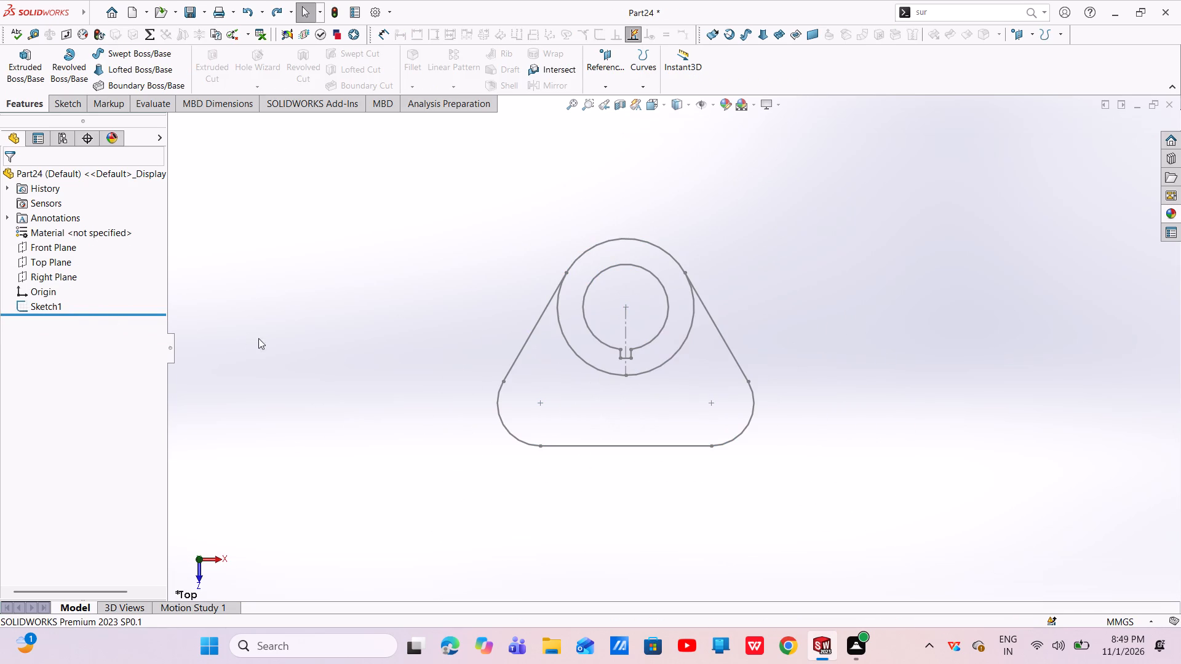
key(Escape)
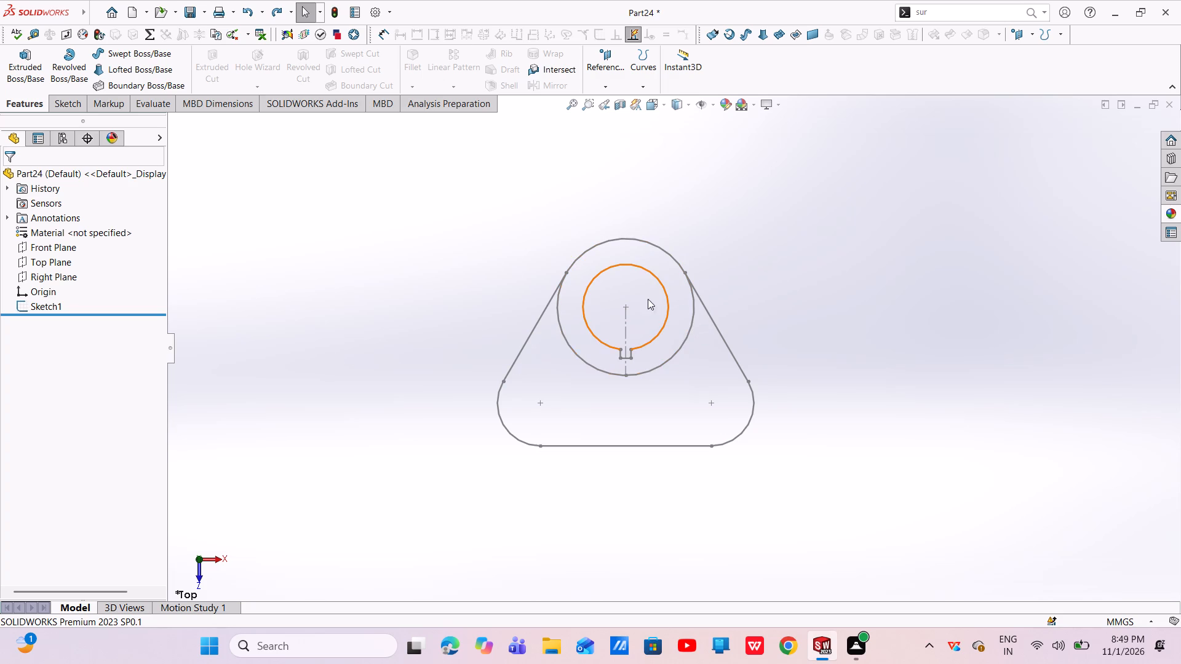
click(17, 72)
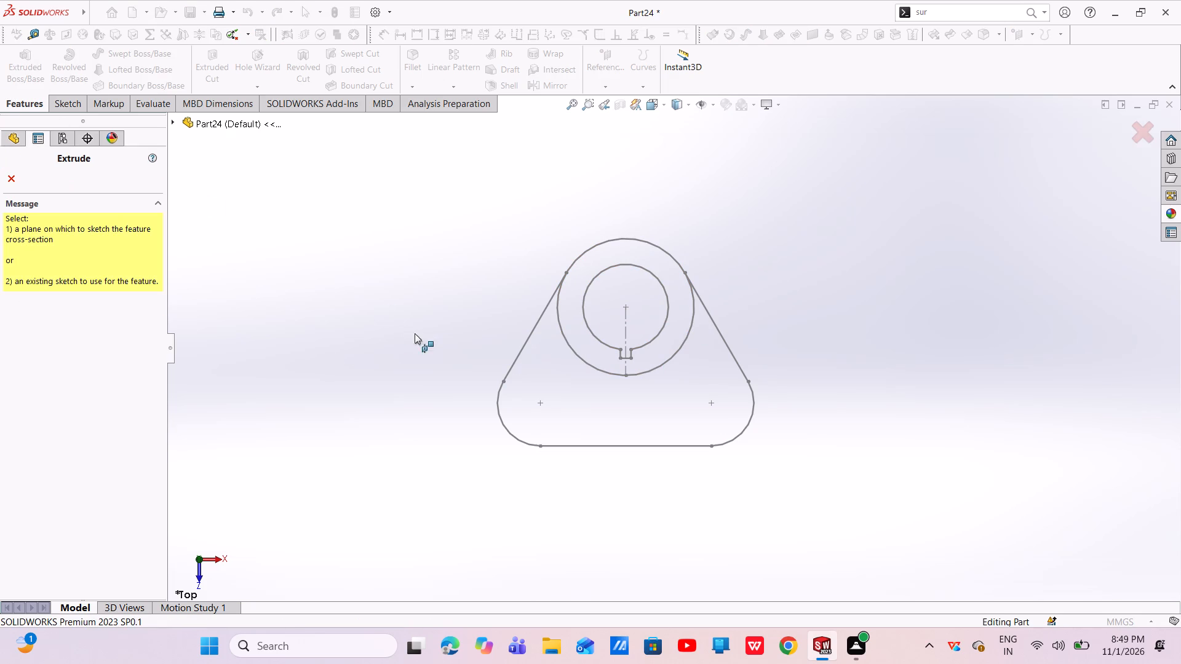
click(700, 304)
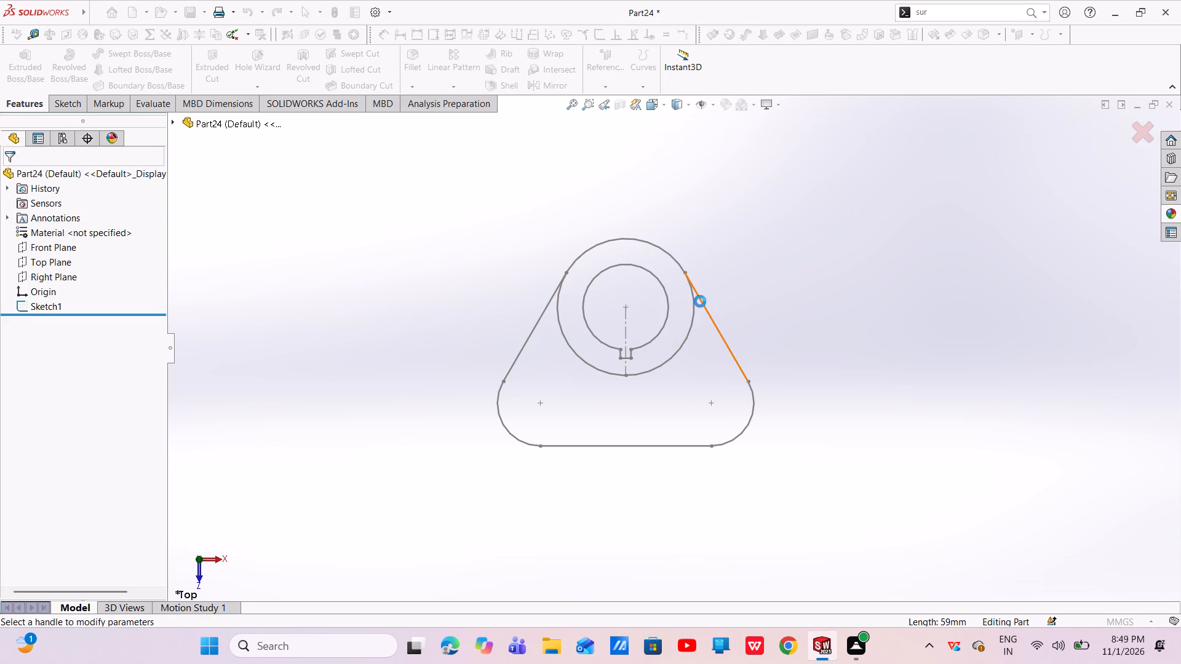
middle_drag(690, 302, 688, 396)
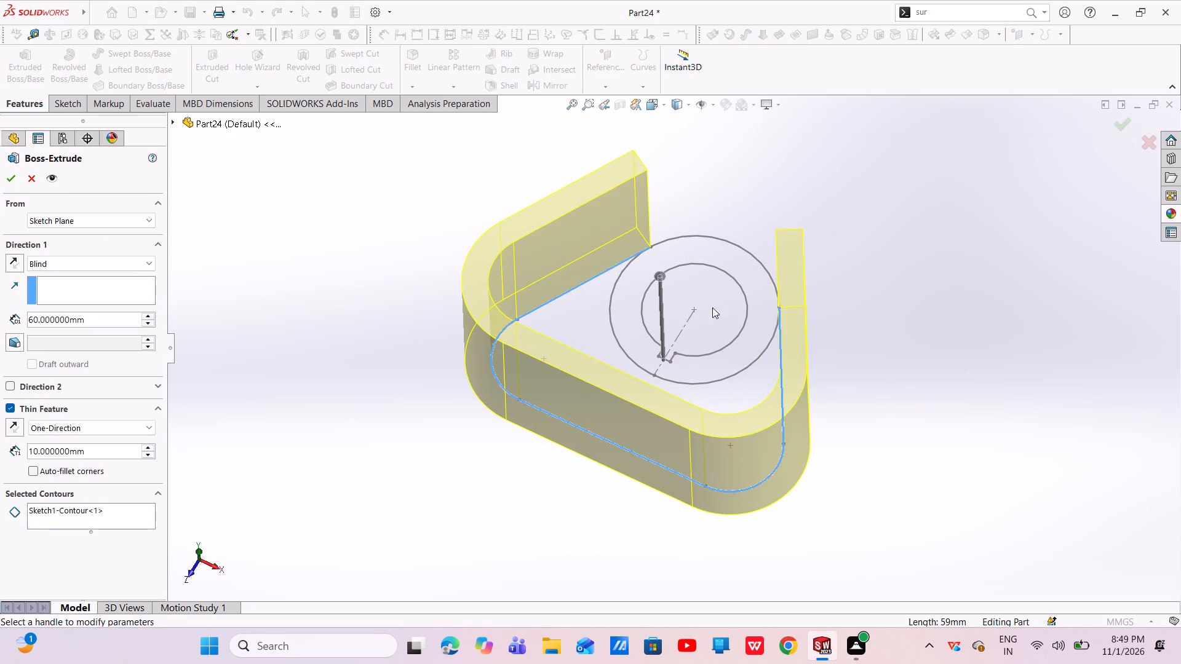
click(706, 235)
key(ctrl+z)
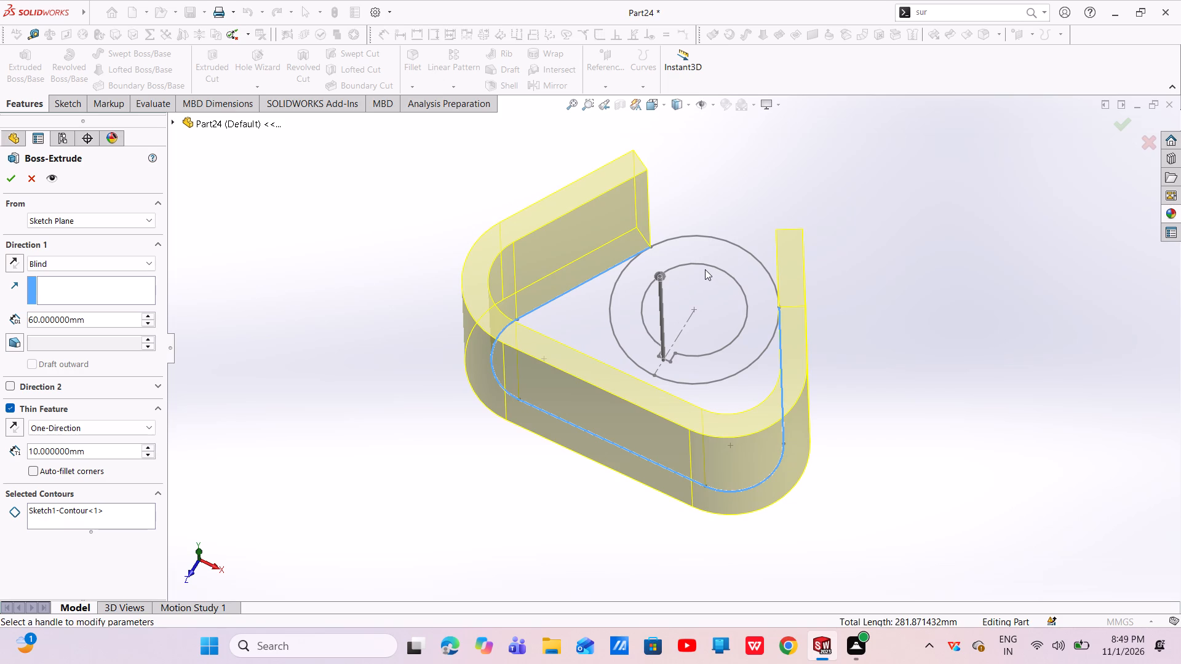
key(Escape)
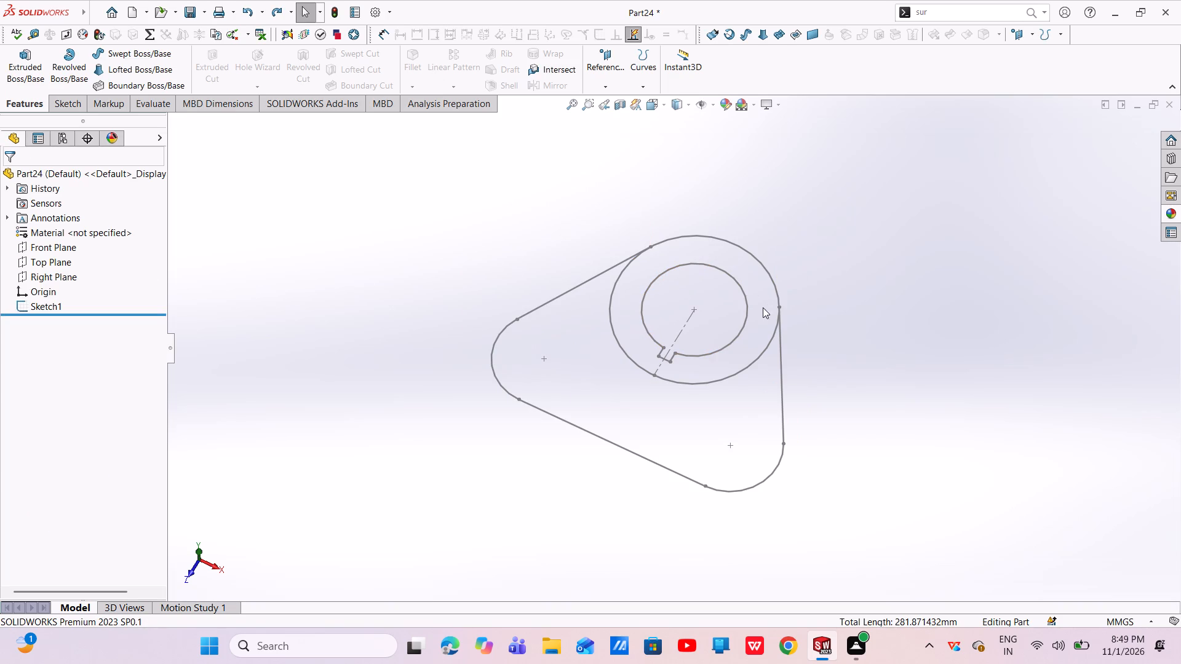
Edit Sketch1 and apply a tangent relation between the 64 mm circle and the base's right slanted line.
click(36, 316)
click(38, 304)
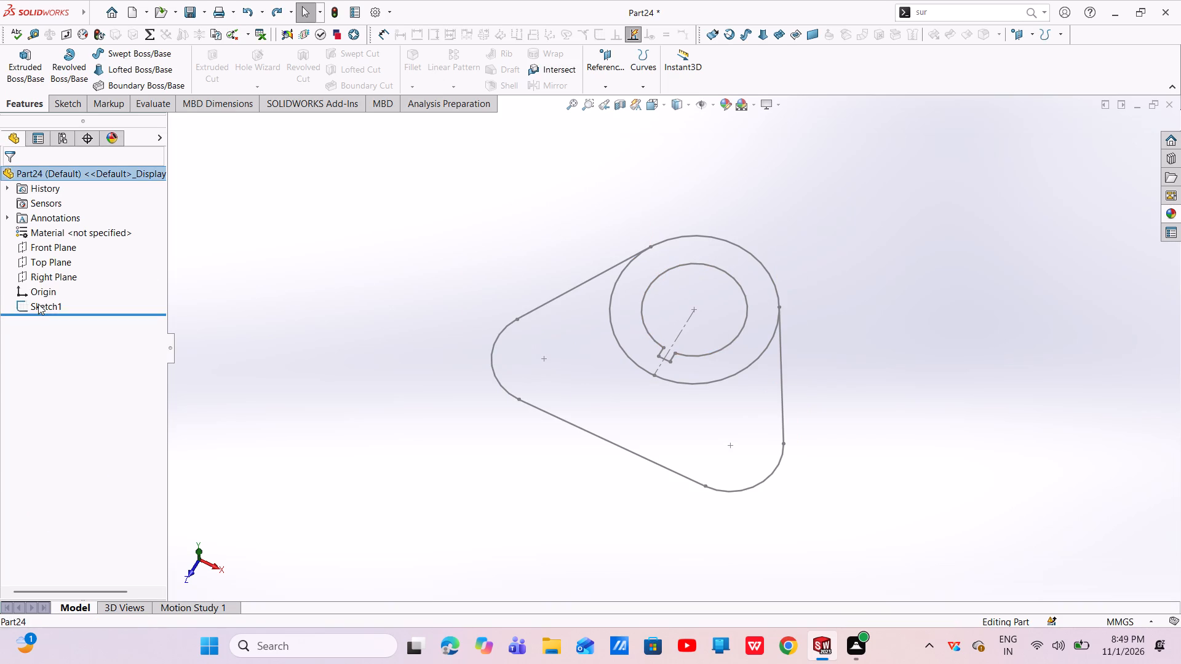
click(50, 270)
scroll(634, 233, up, 1)
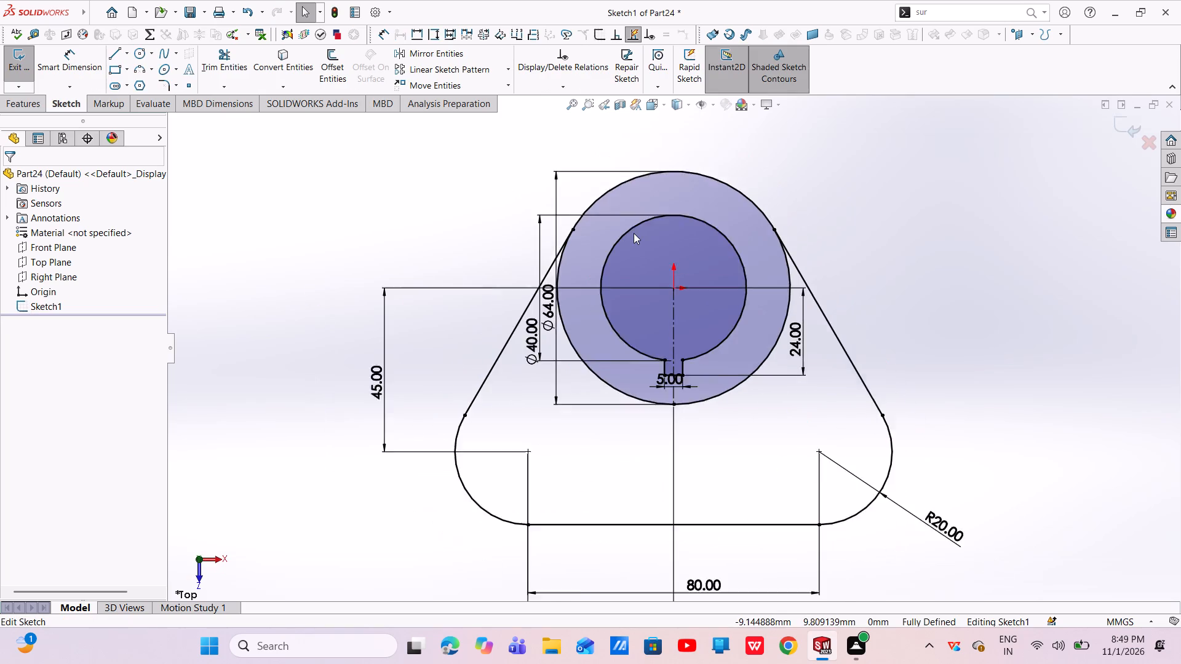
scroll(634, 233, up, 1)
scroll(688, 260, down, 3)
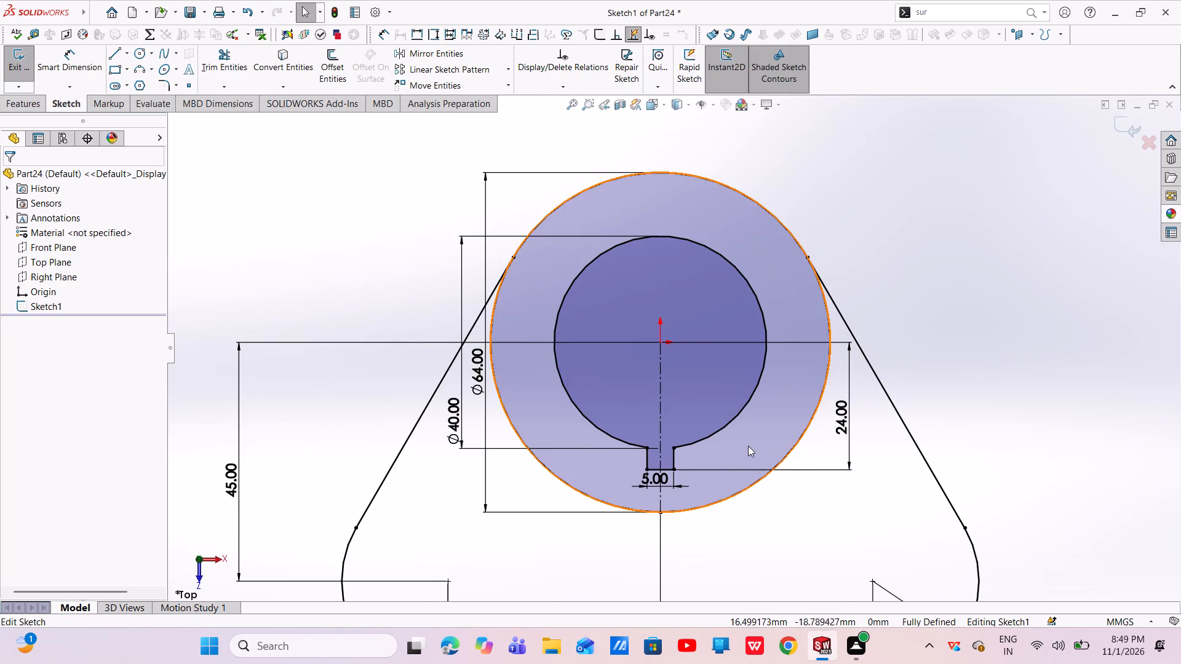
scroll(811, 253, down, 6)
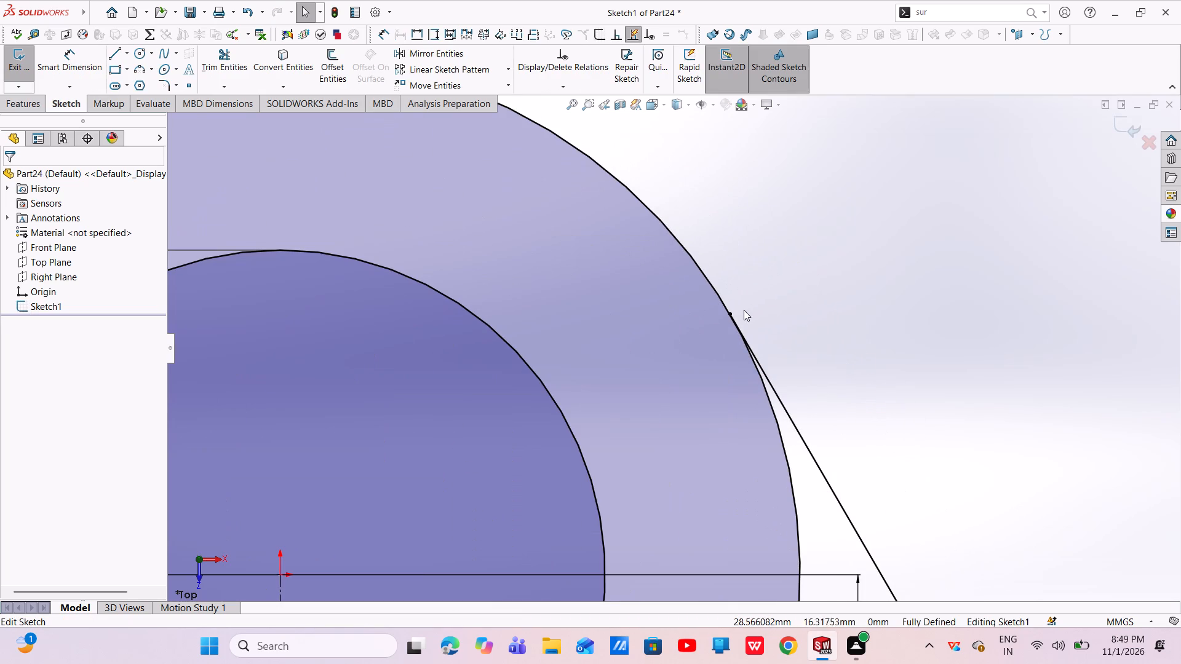
click(712, 293)
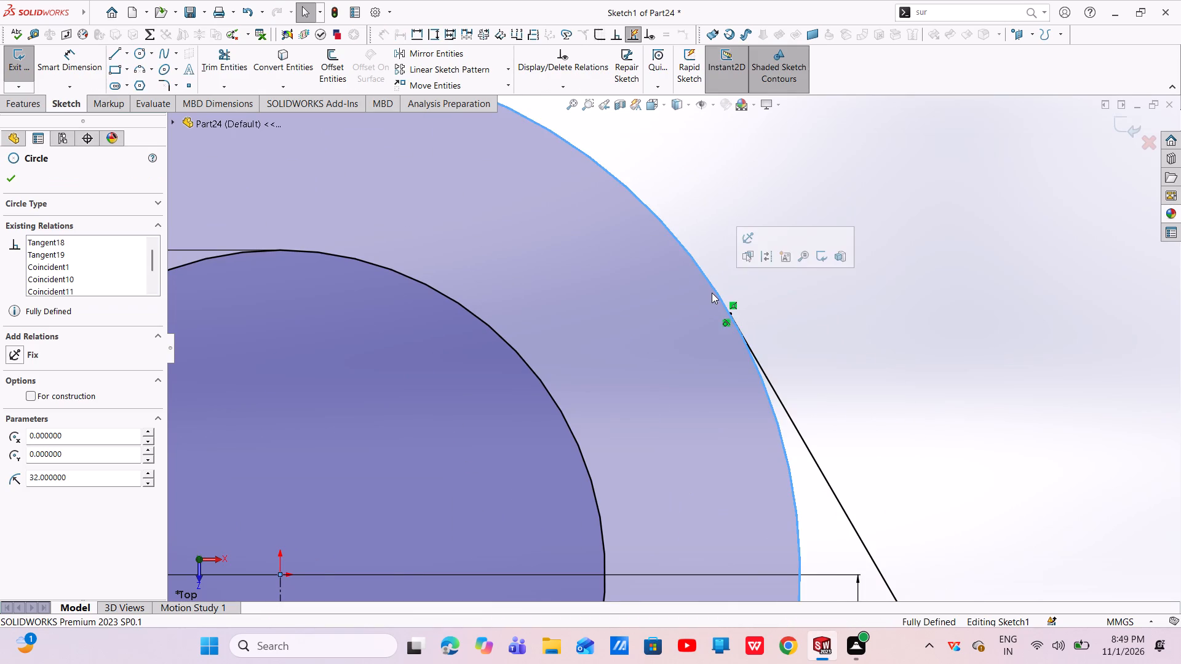
ctrl+click(788, 413)
click(819, 358)
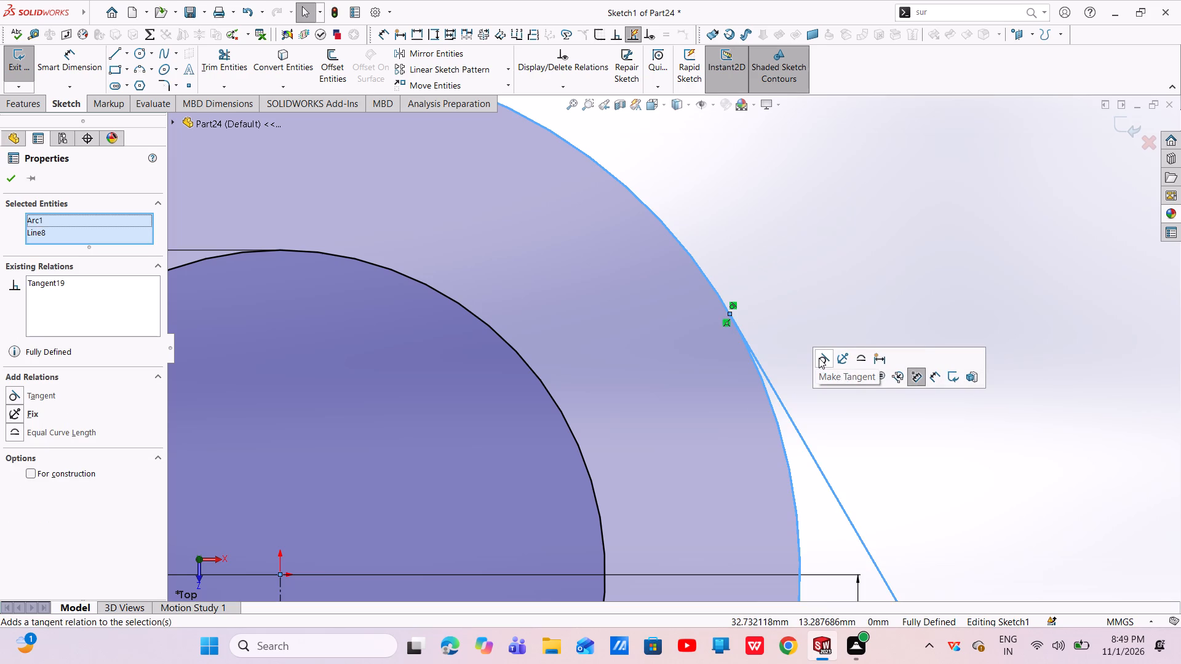
key(Escape)
scroll(736, 389, up, 5)
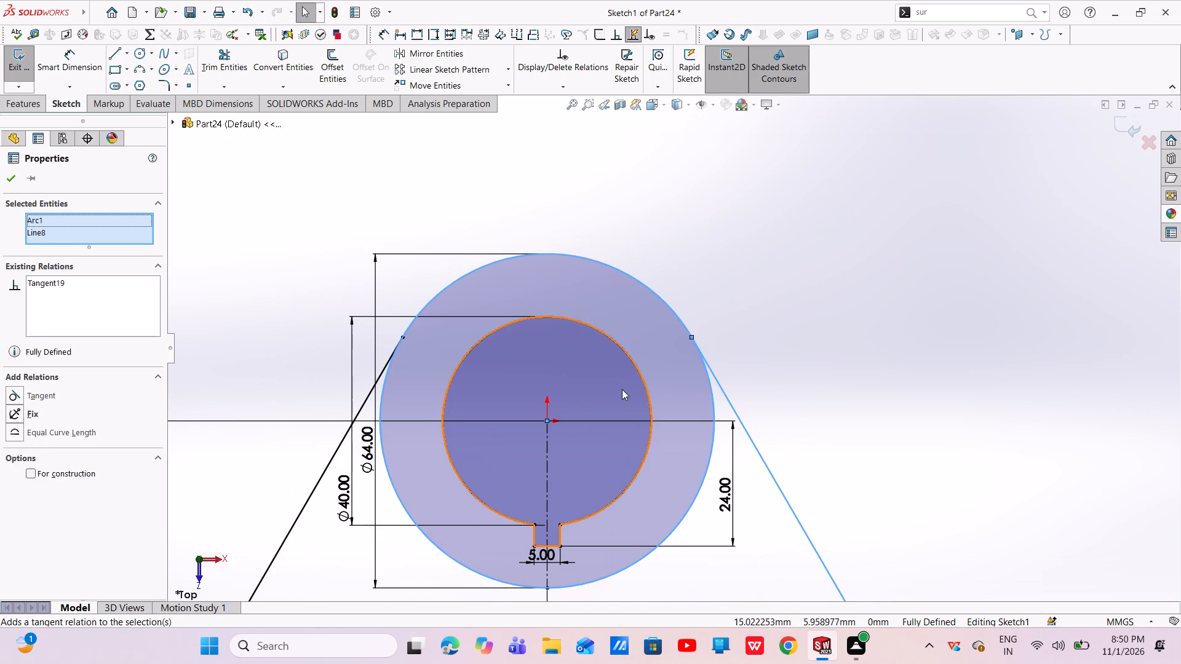
key(Escape)
key(Escape)
Apply a tangent relation between the 64 mm circle and the base's left slanted line.
scroll(410, 344, down, 7)
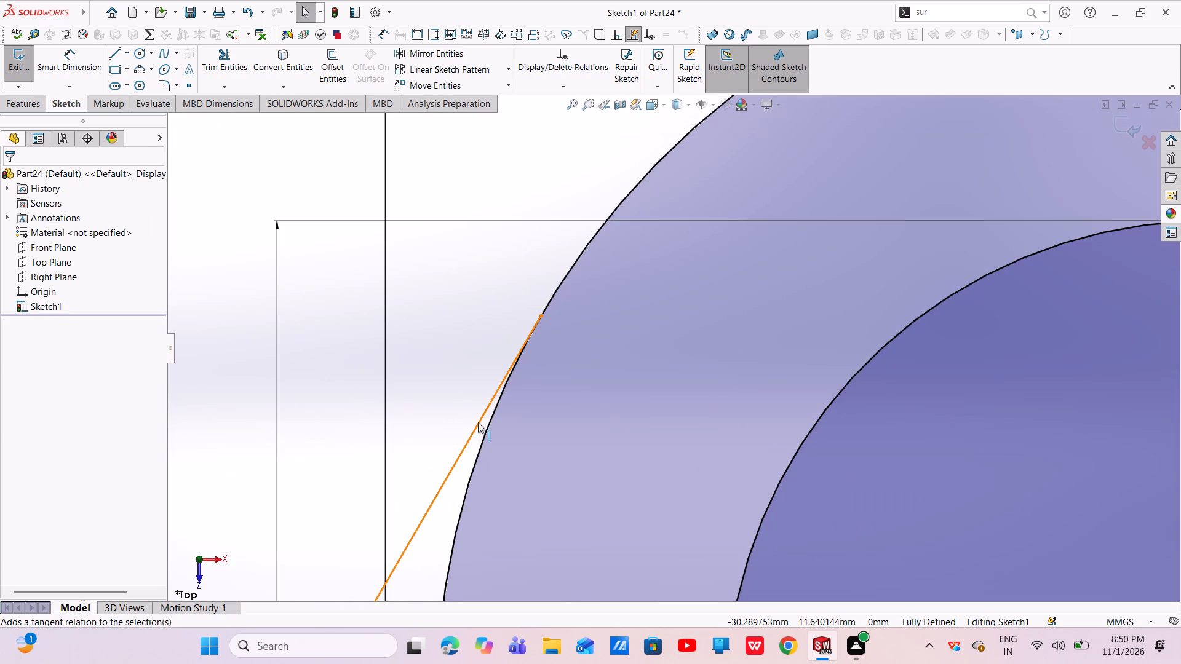
click(478, 423)
ctrl+click(481, 439)
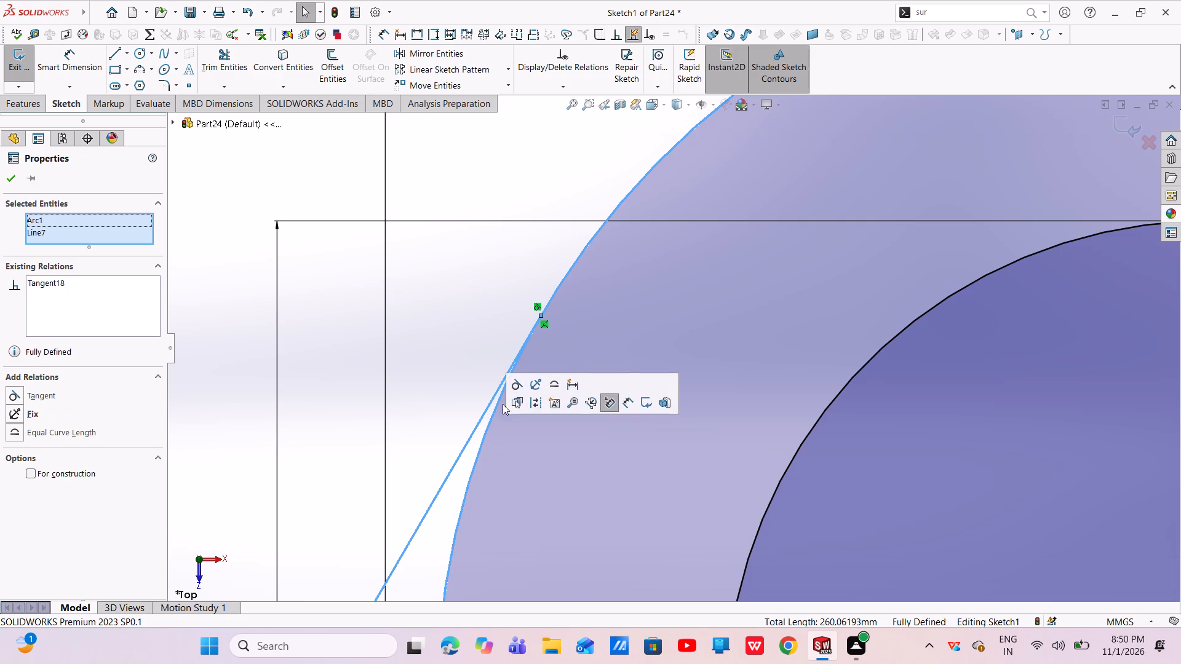
click(519, 383)
key(Escape)
key(Escape)
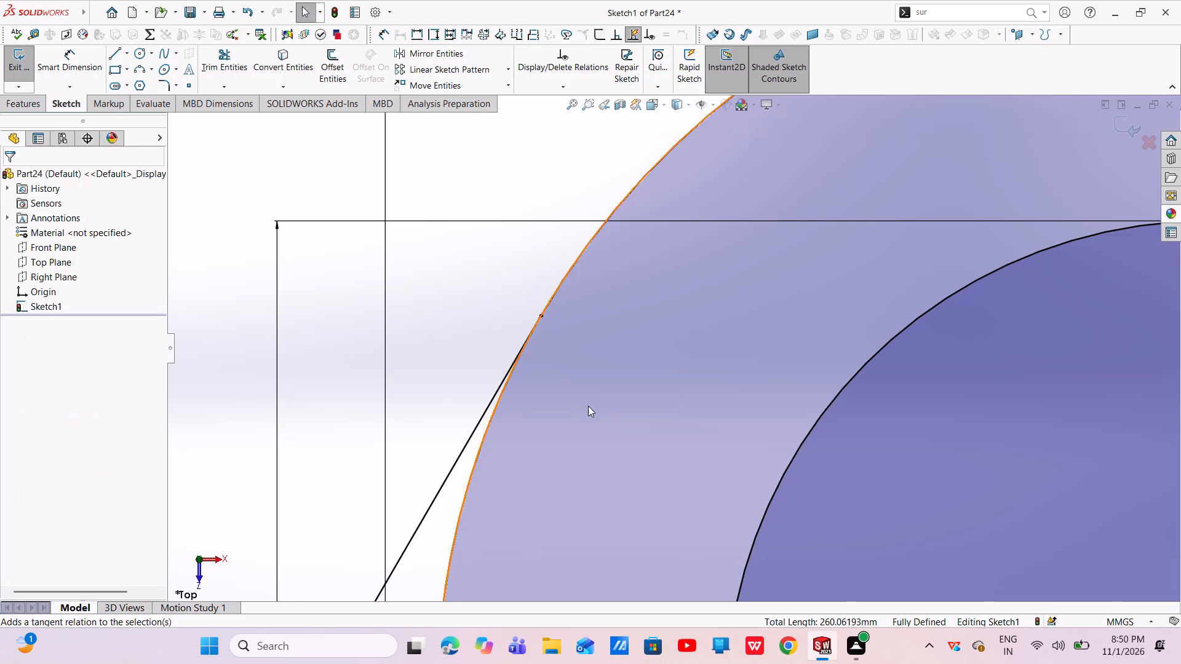
Extrude Sketch1's ring between the 64 mm circle and the keyed 40 mm bore 60 mm blind, leaving the base region unselected.
scroll(590, 398, up, 3)
scroll(590, 398, down, 1)
scroll(590, 398, up, 1)
scroll(755, 429, up, 12)
scroll(769, 469, down, 5)
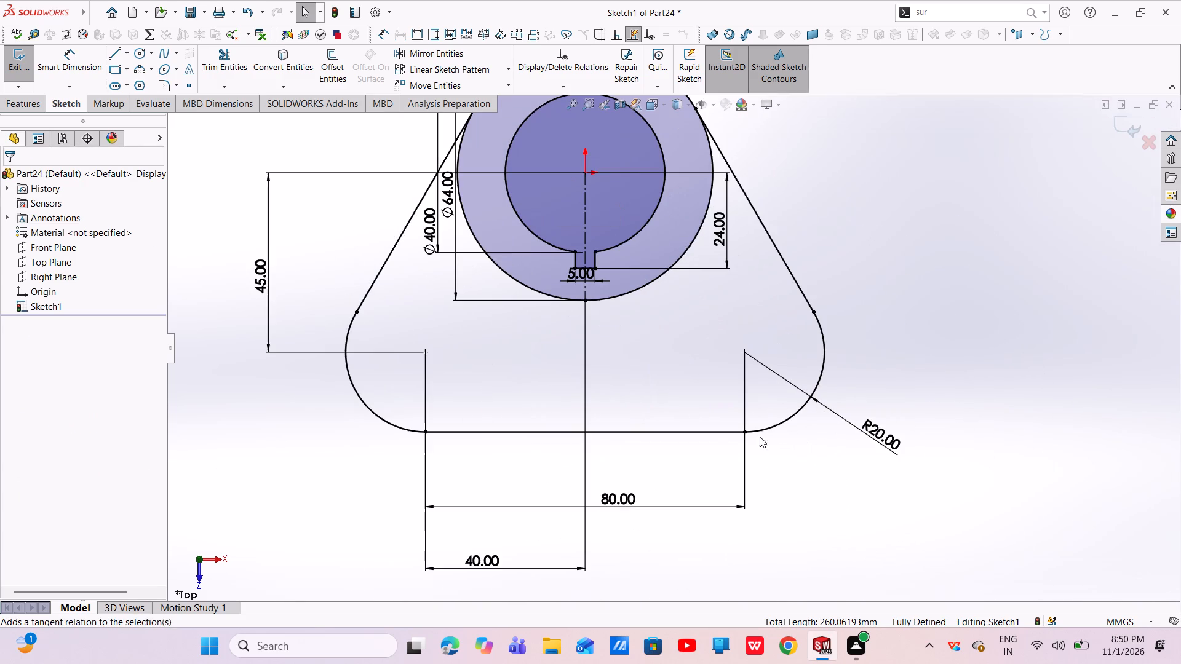
click(12, 105)
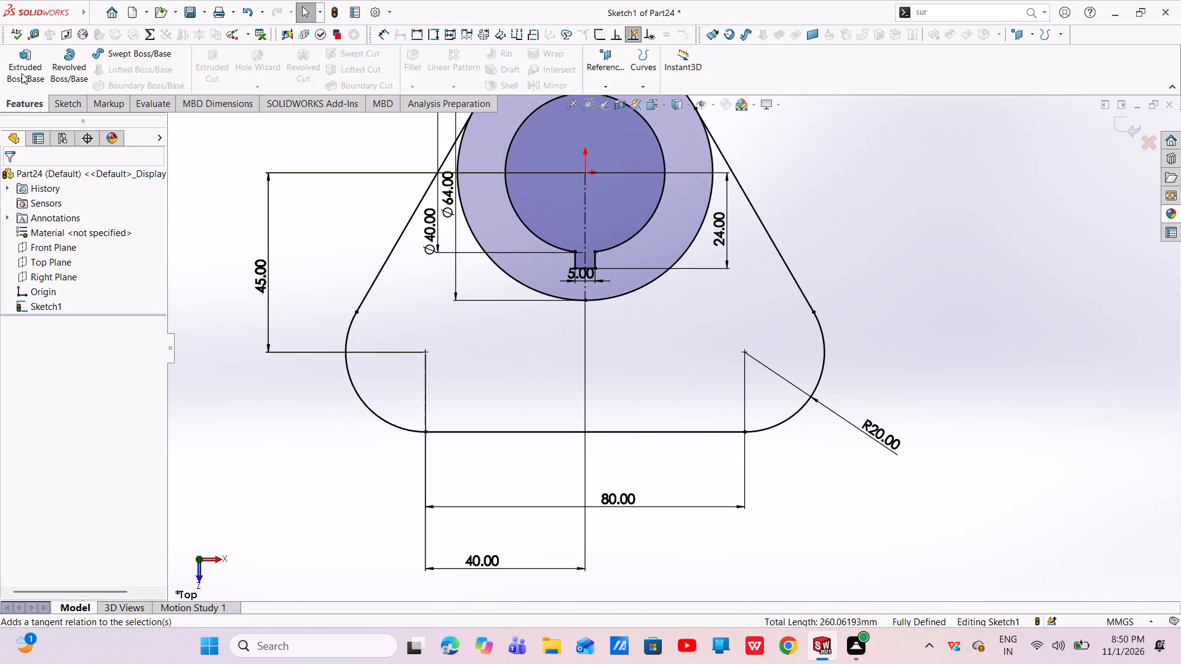
click(22, 73)
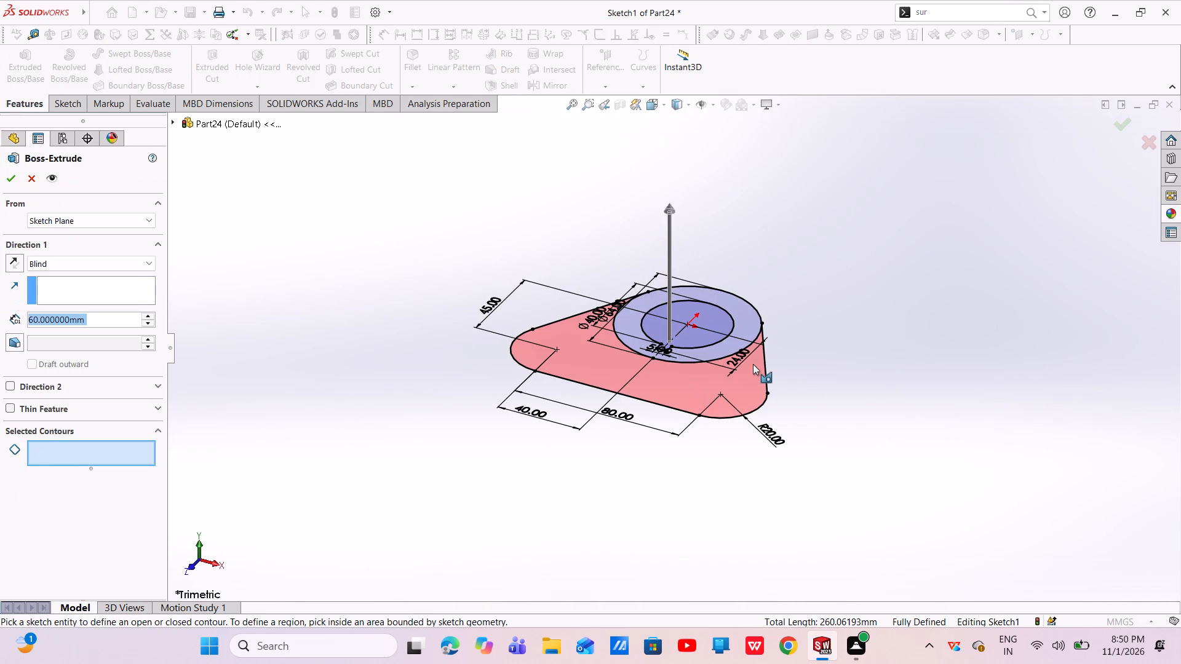
click(753, 364)
middle_drag(753, 364, 690, 446)
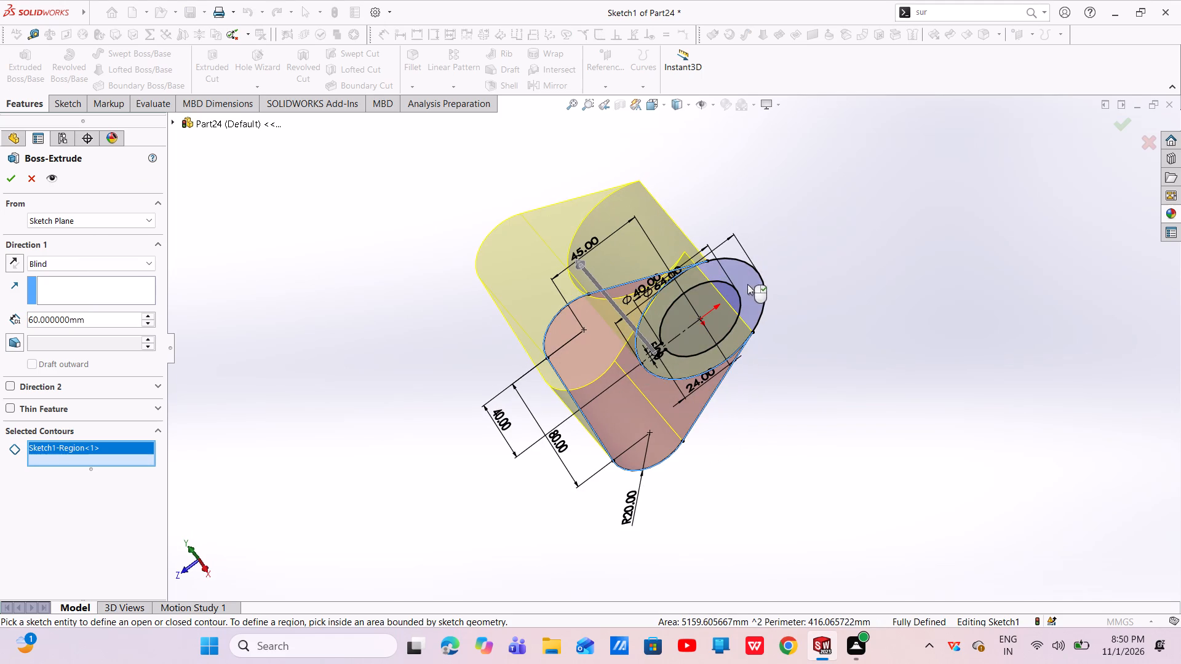
click(763, 300)
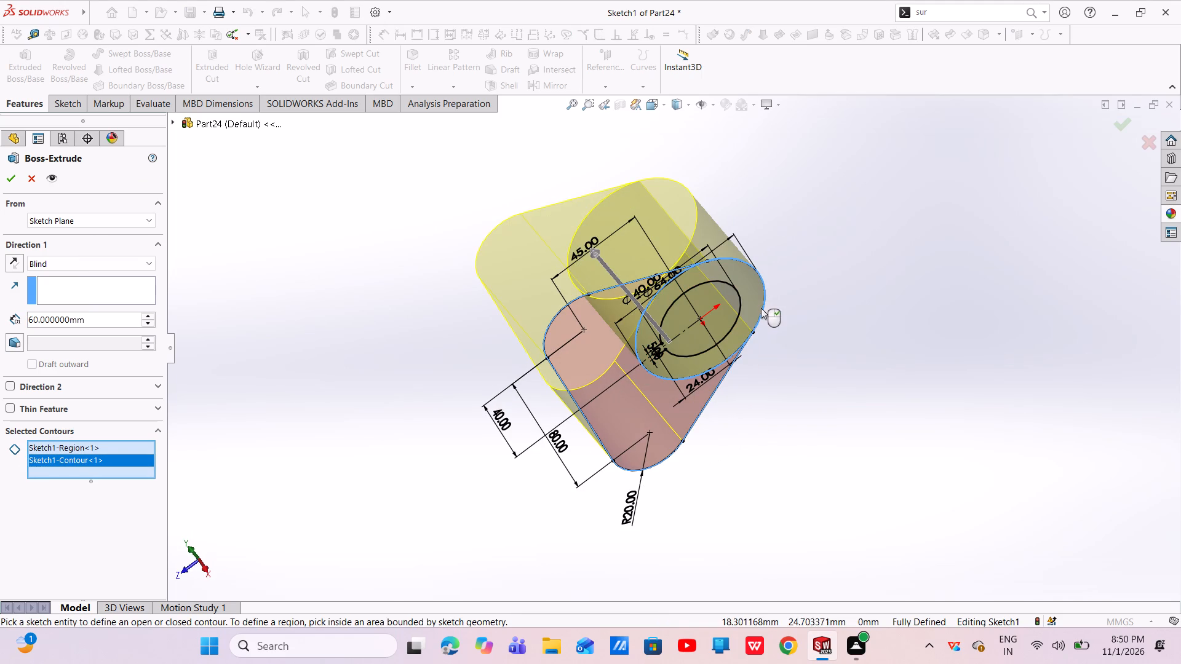
middle_drag(749, 327, 788, 340)
click(701, 333)
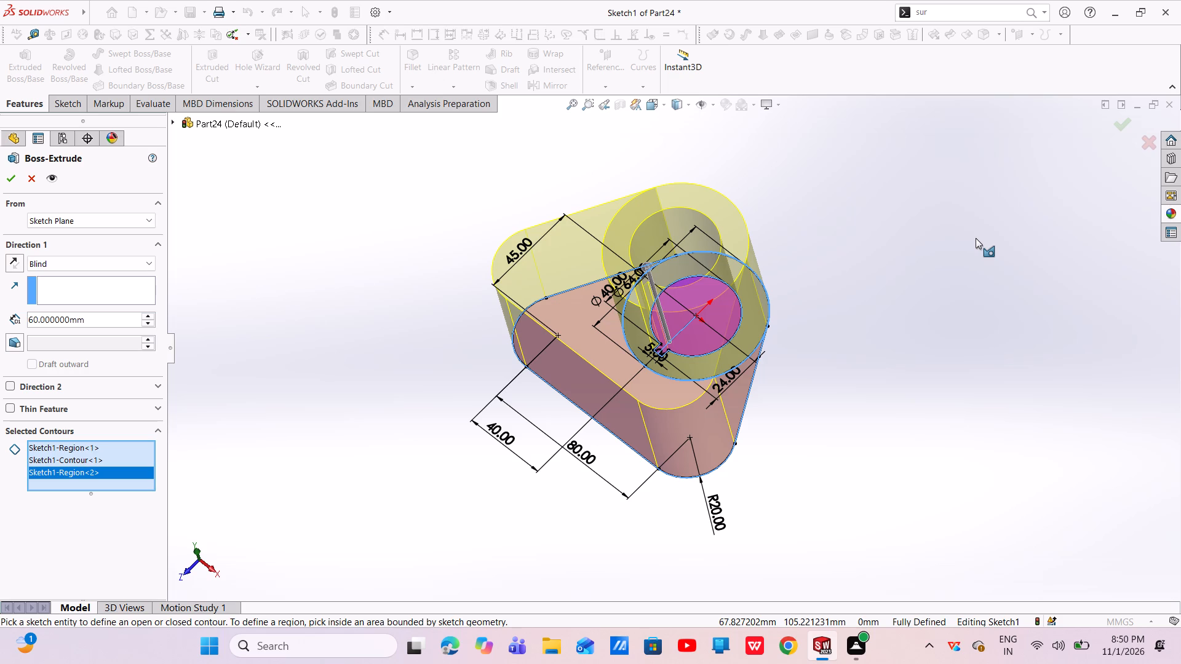
click(603, 327)
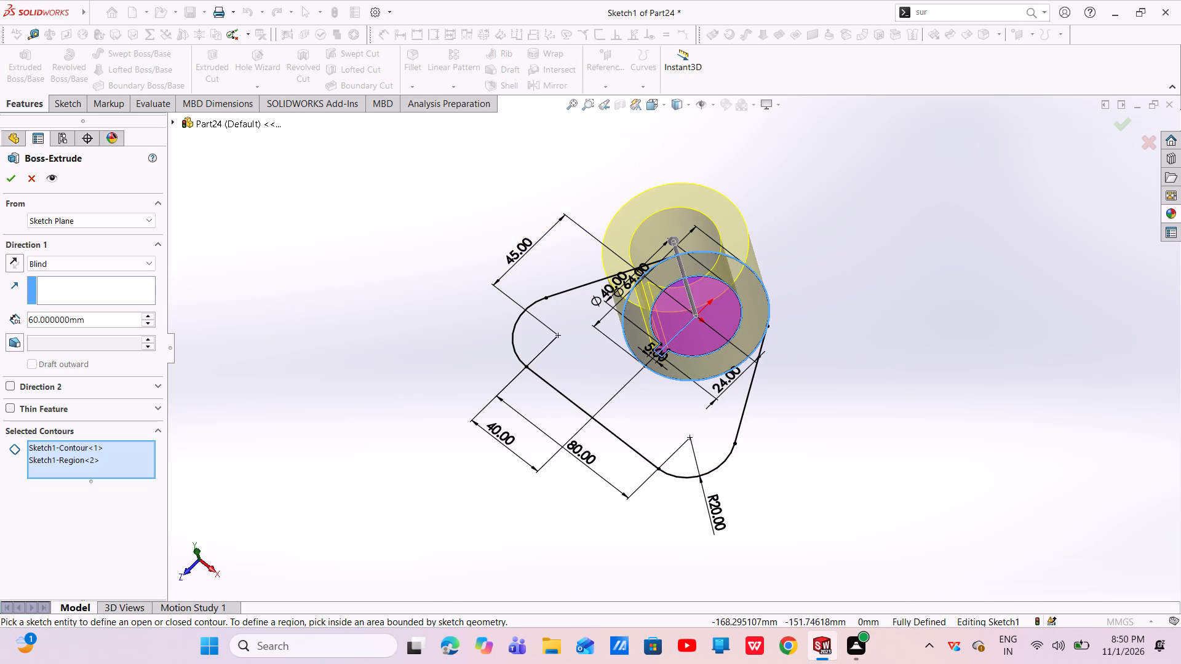
click(9, 179)
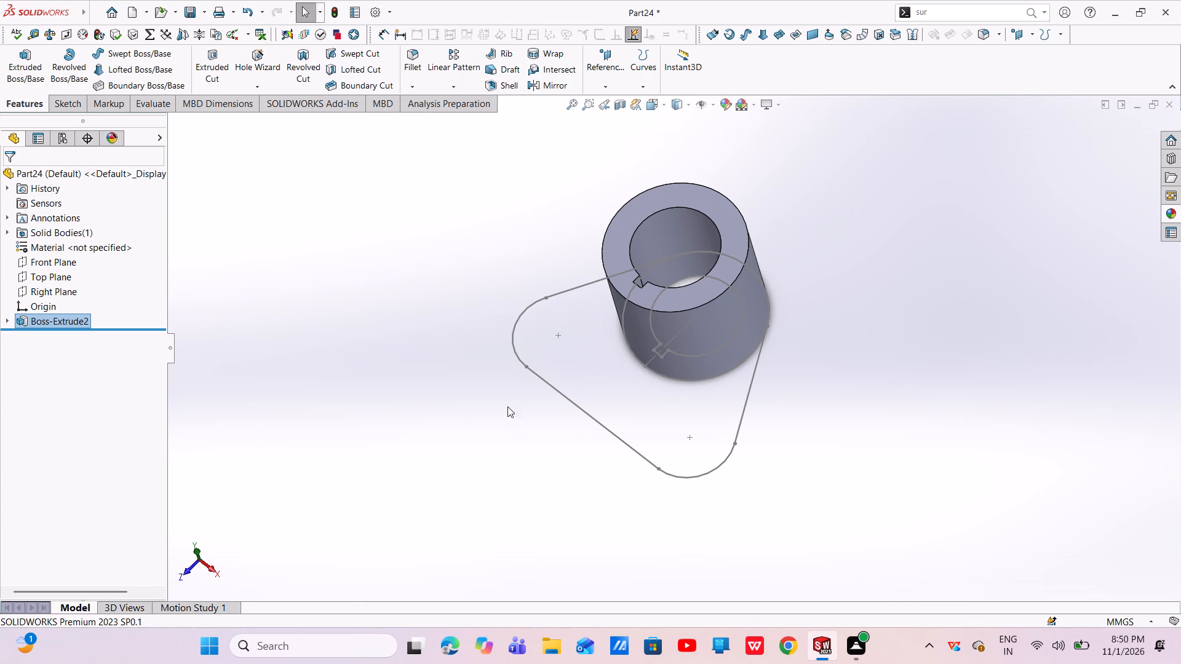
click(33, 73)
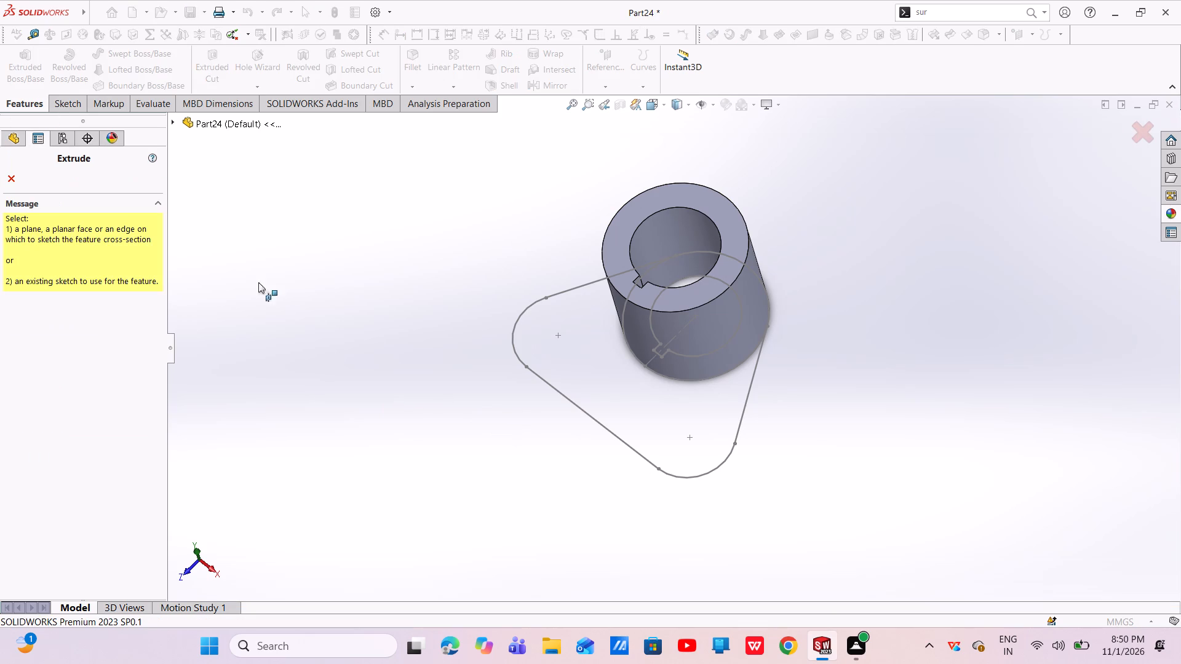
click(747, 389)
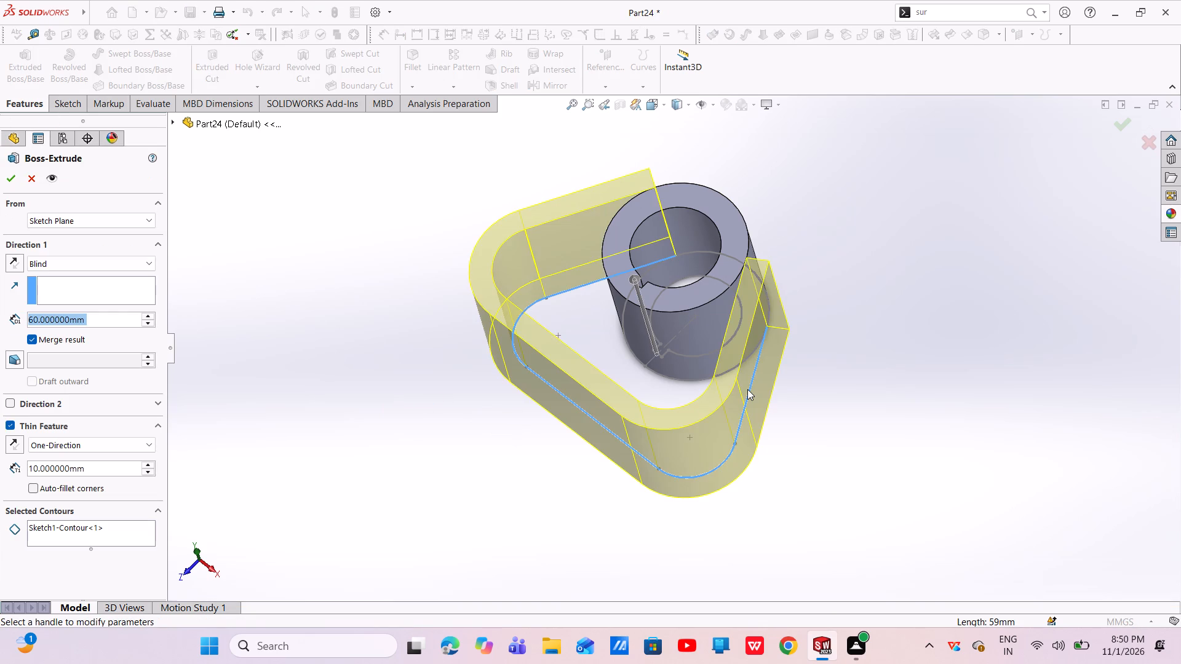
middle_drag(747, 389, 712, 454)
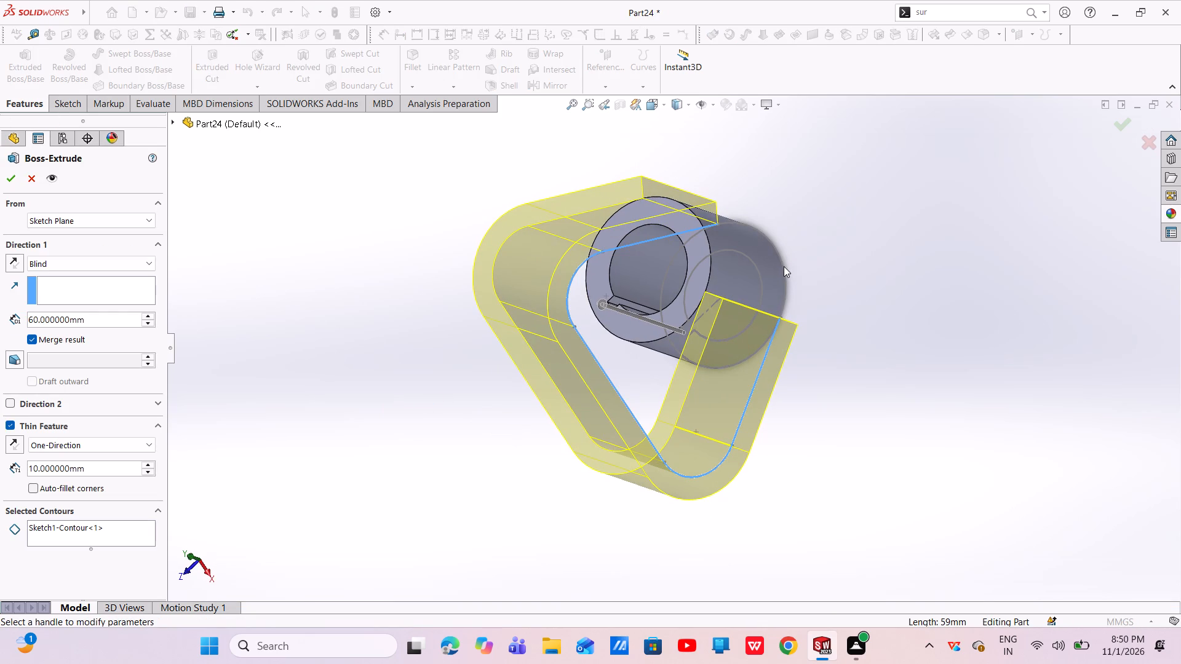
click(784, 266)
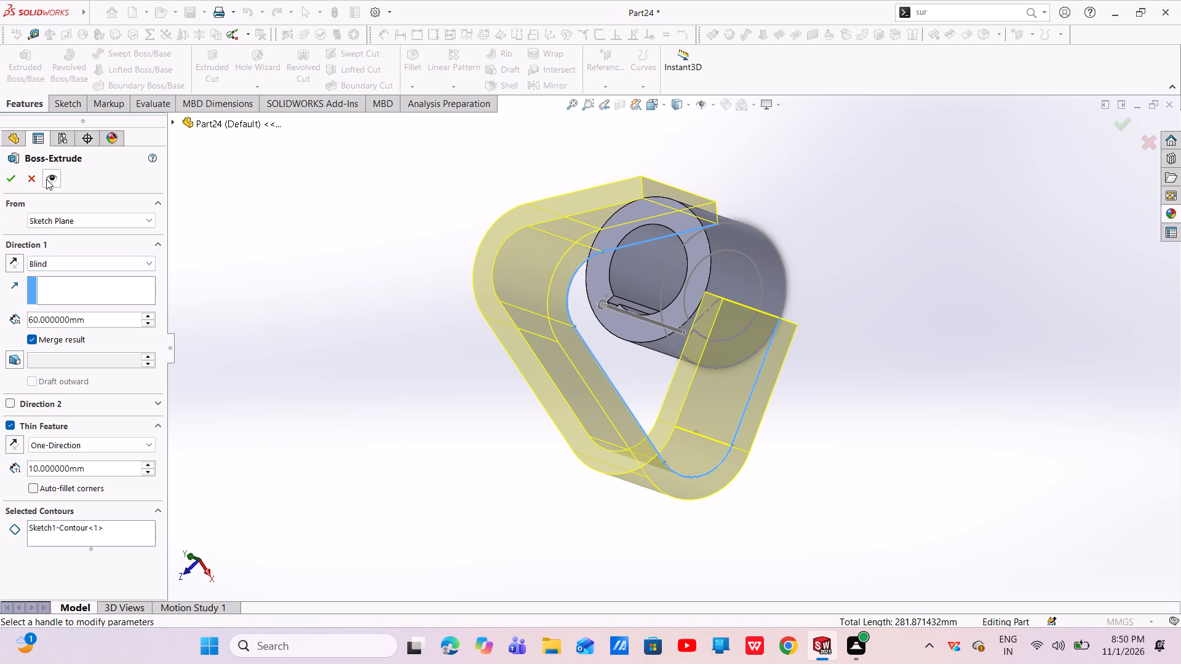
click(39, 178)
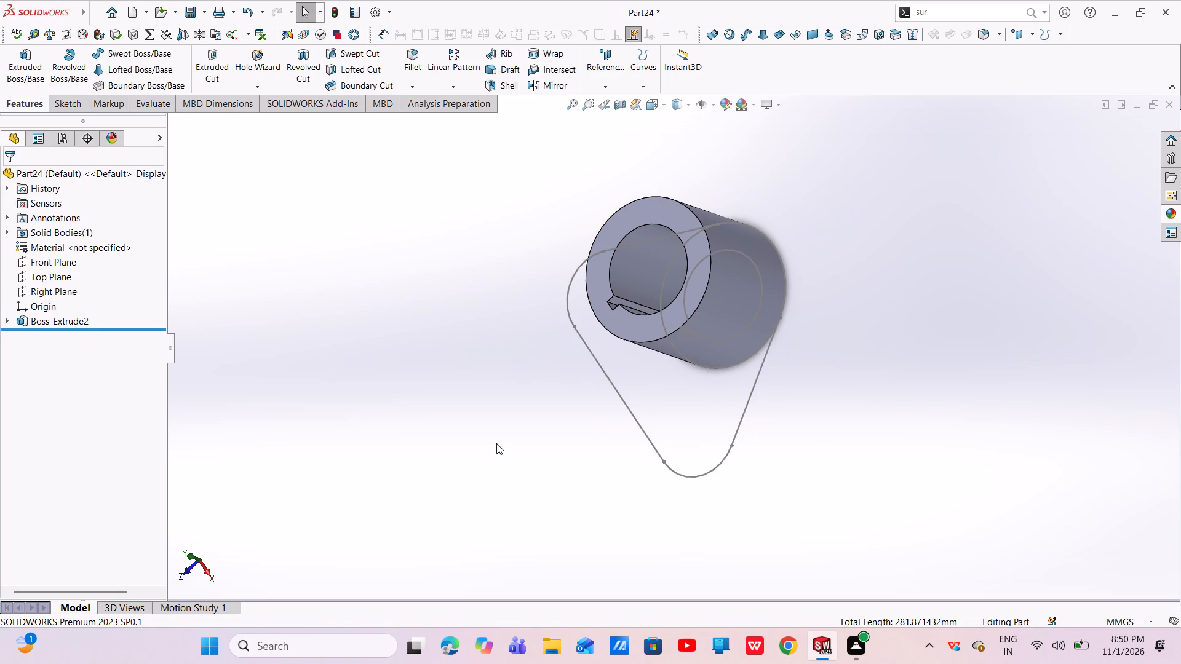
Undo the 60 mm ring extrusion to return to editing Sketch1.
key(ctrl+z)
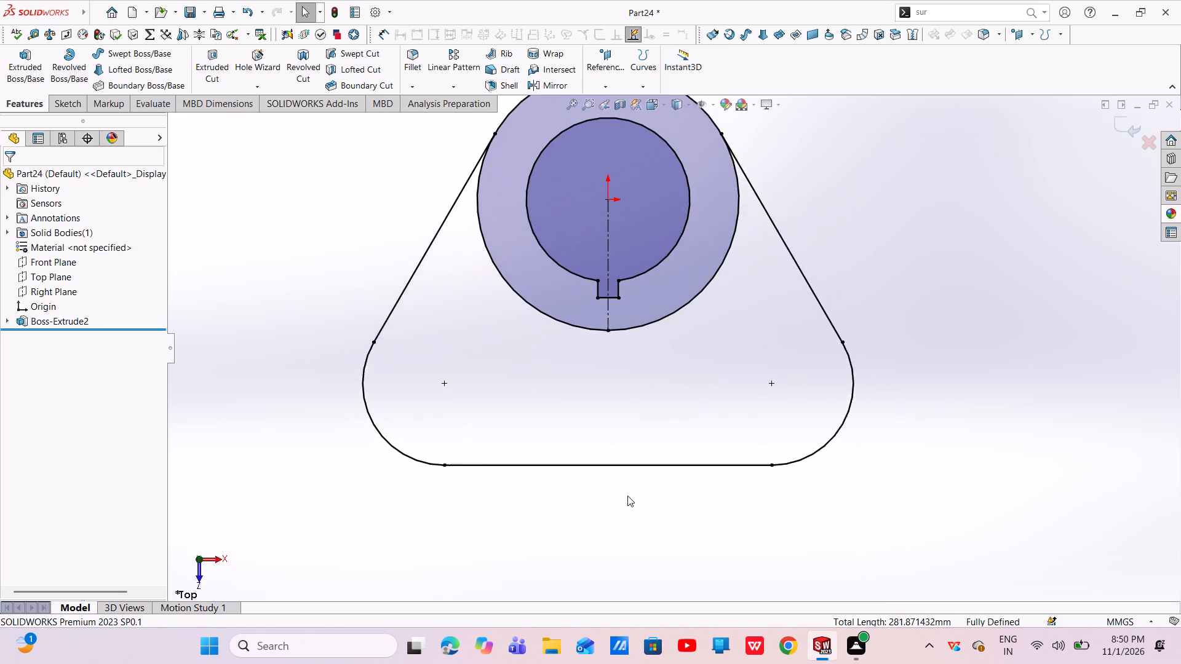
Extrude Sketch1's base region together with the full 64 mm circle contour 25 mm blind.
middle_drag(637, 427, 580, 322)
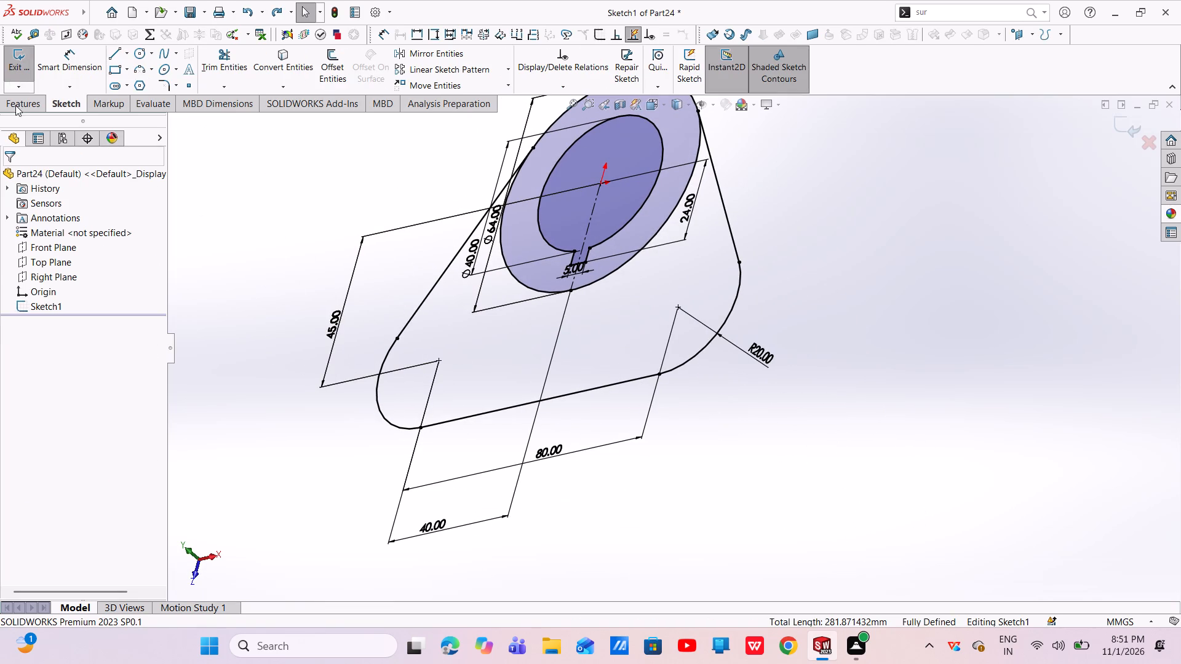
click(16, 106)
click(12, 65)
click(616, 326)
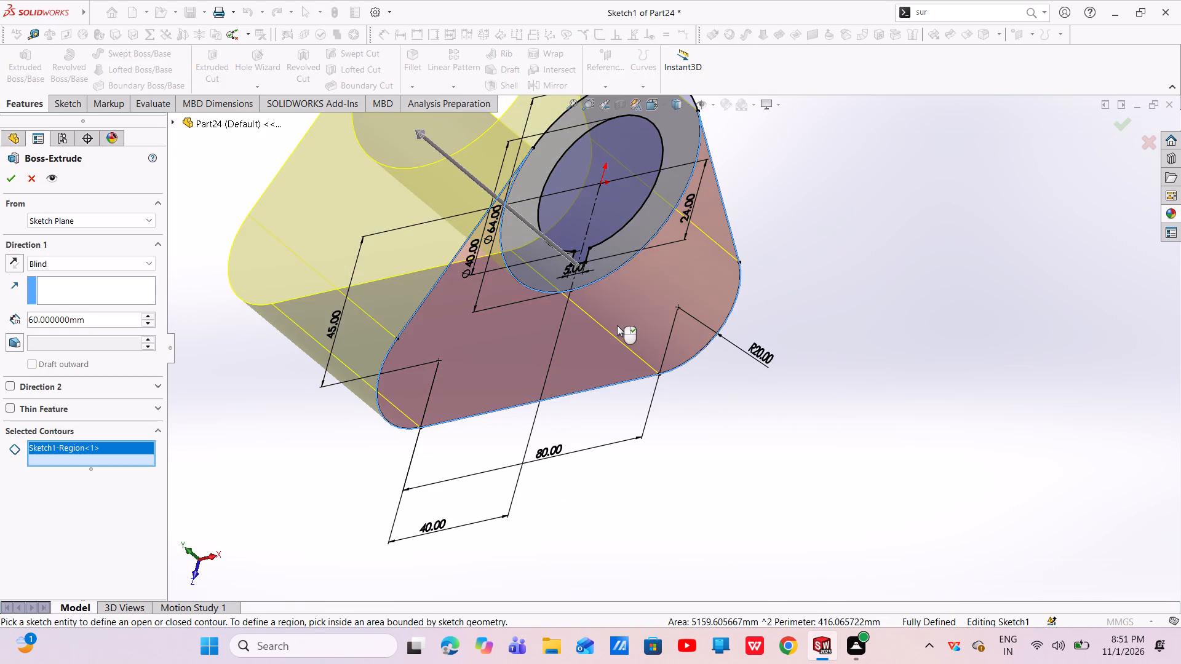
scroll(619, 322, up, 3)
middle_drag(640, 285, 658, 406)
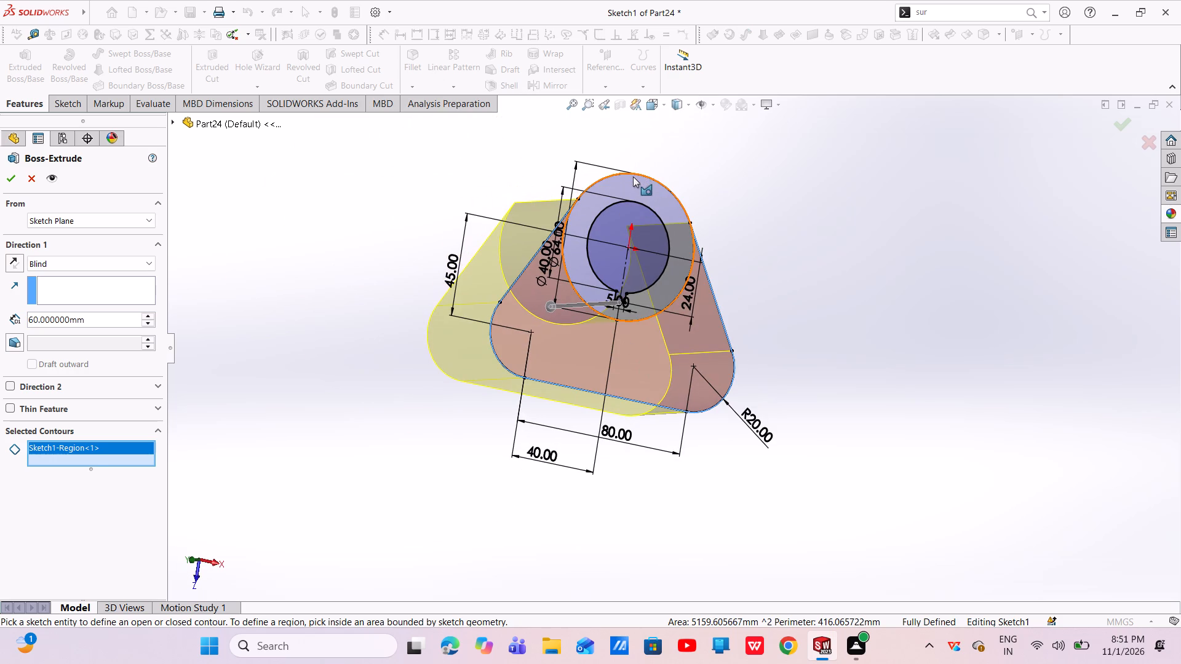
click(633, 176)
drag(92, 313, 0, 355)
click(153, 322)
click(153, 322)
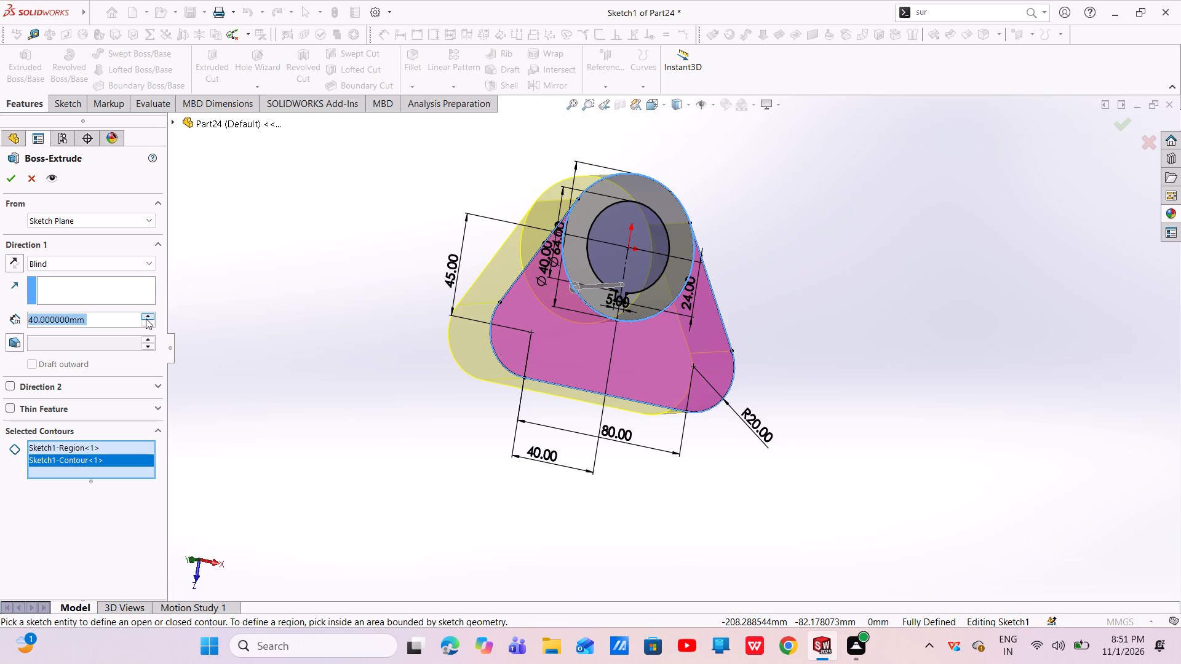
click(150, 325)
click(150, 325)
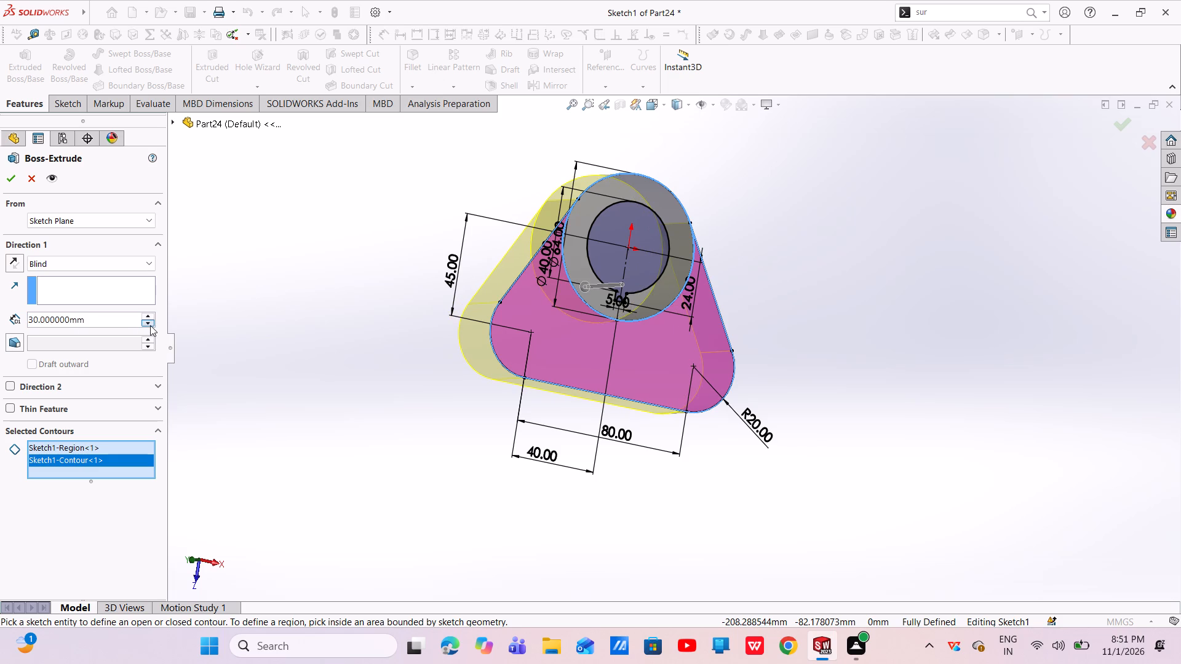
key(BackSpace)
text(25)
key(Return)
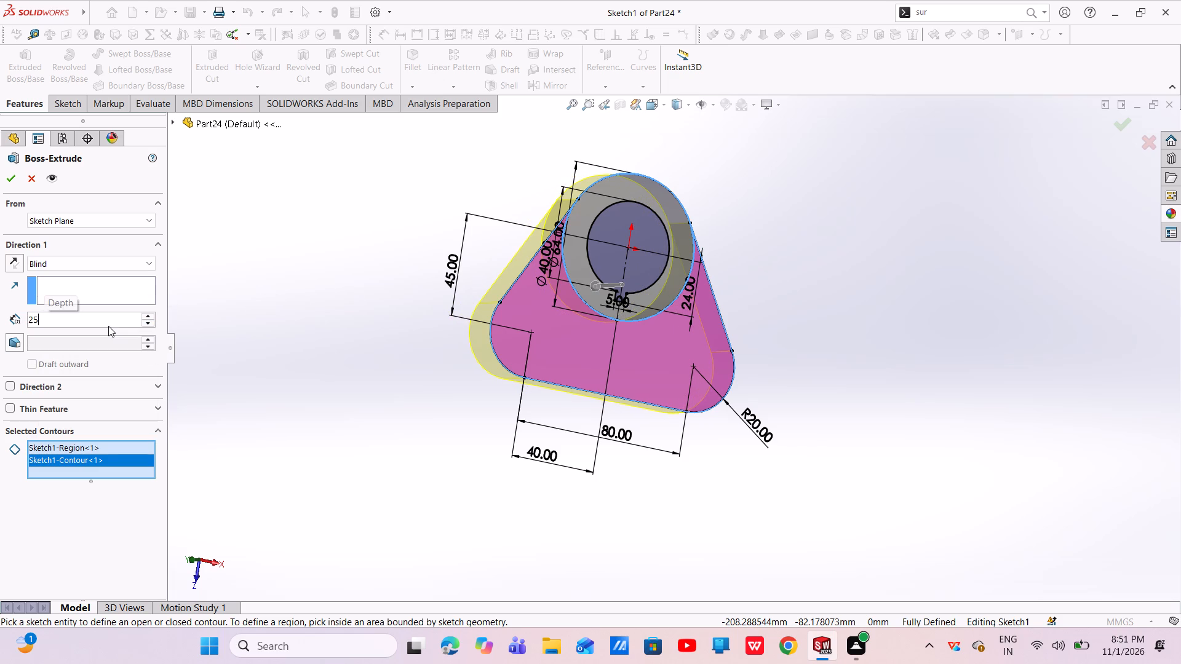
click(8, 182)
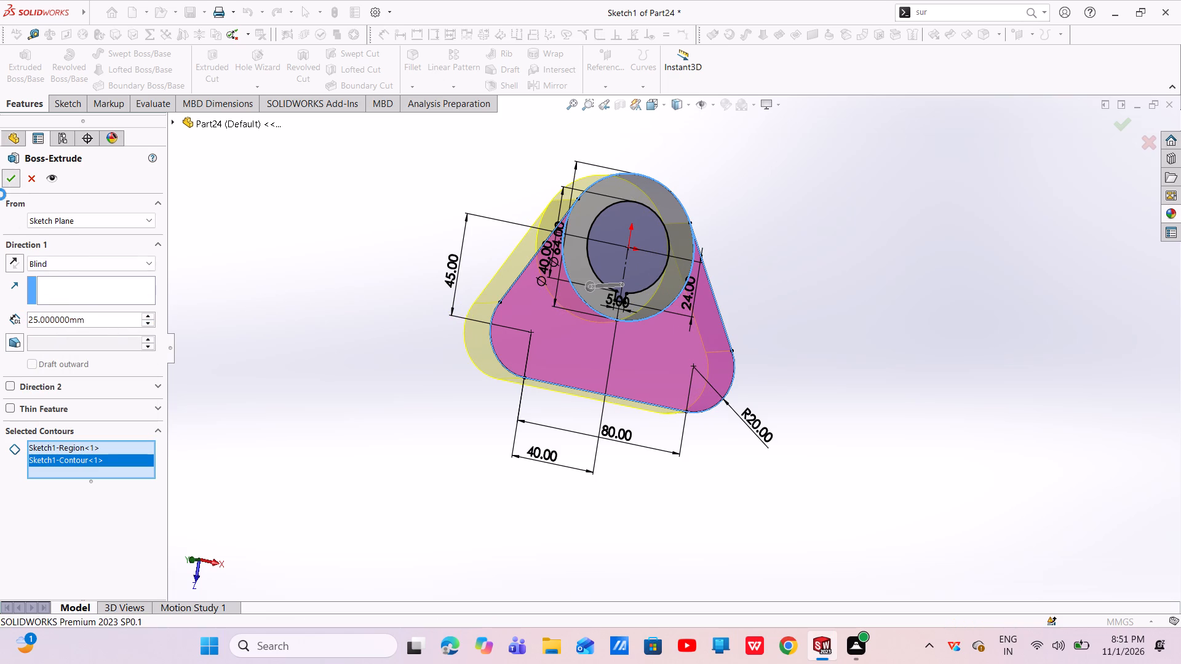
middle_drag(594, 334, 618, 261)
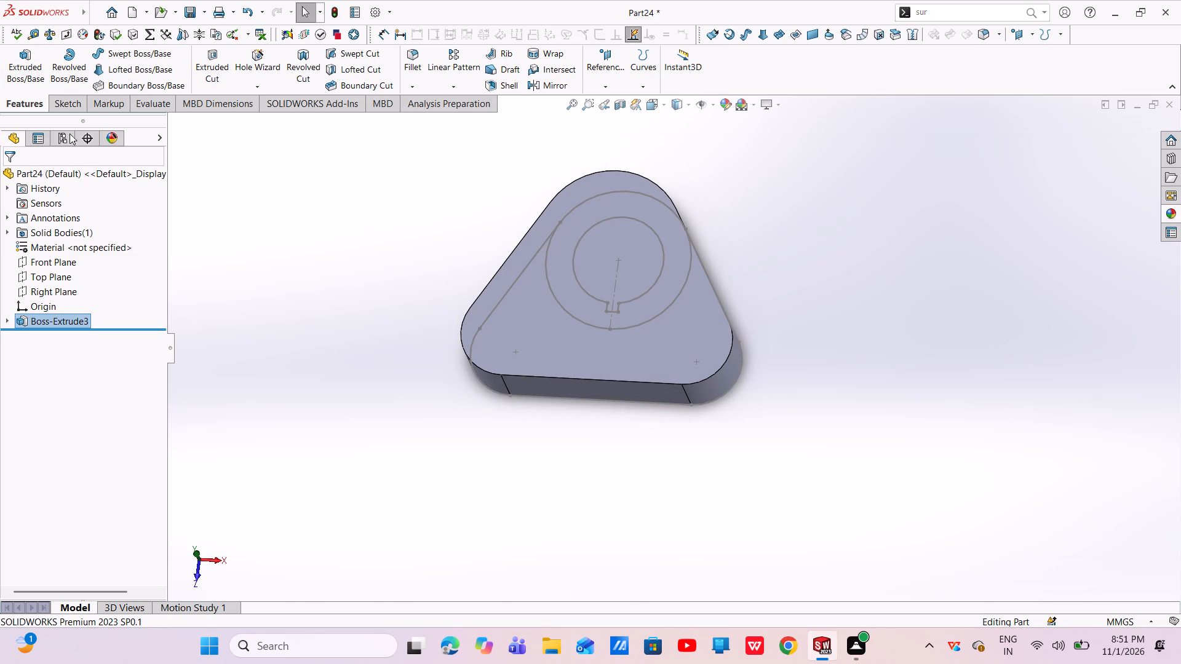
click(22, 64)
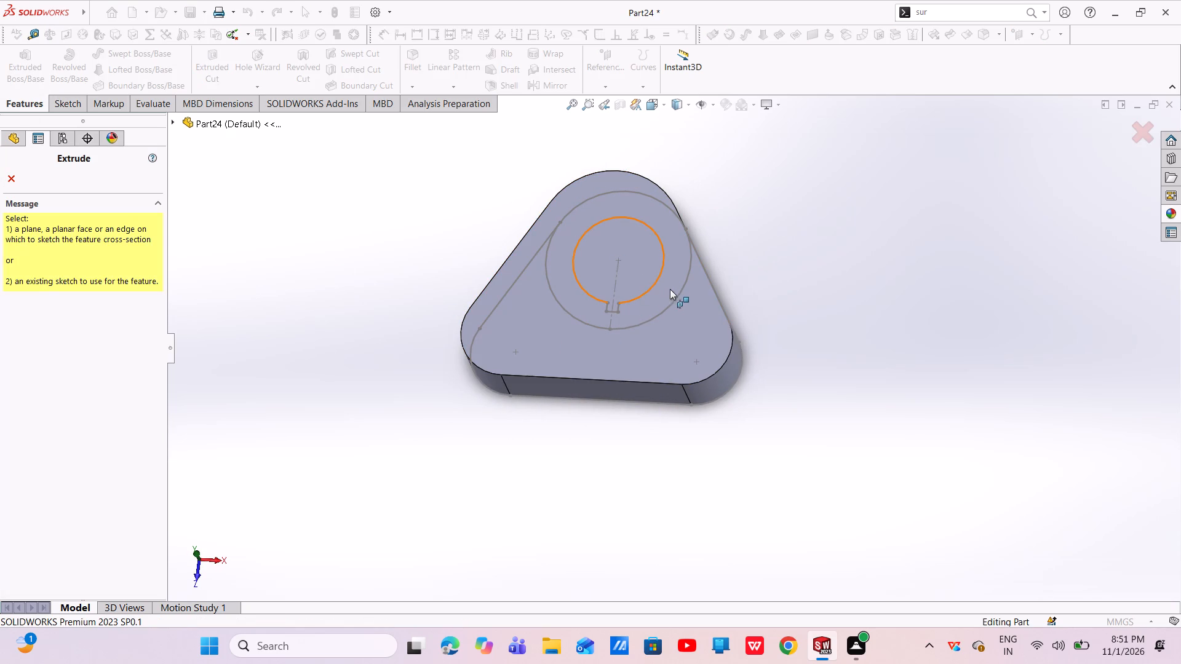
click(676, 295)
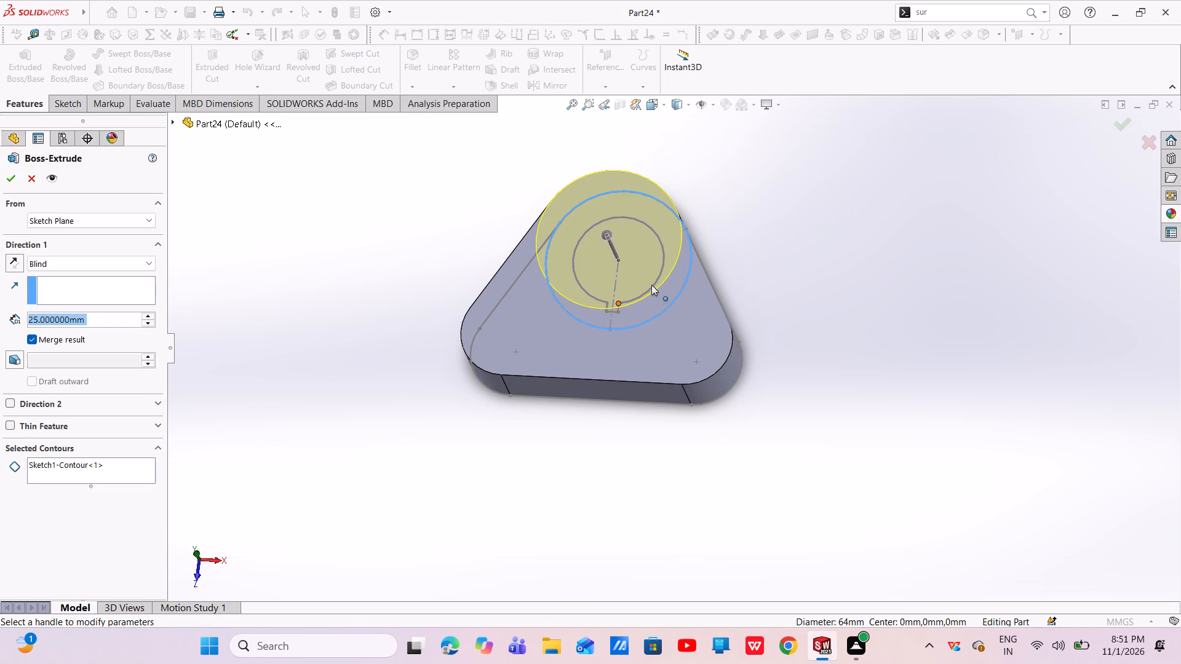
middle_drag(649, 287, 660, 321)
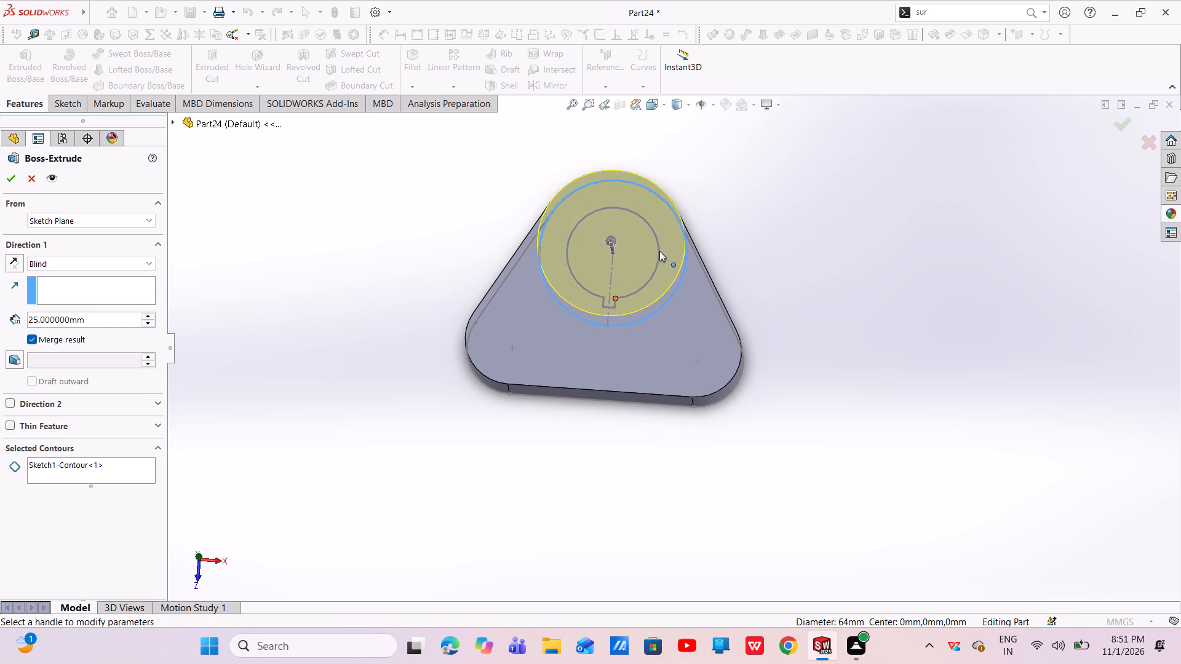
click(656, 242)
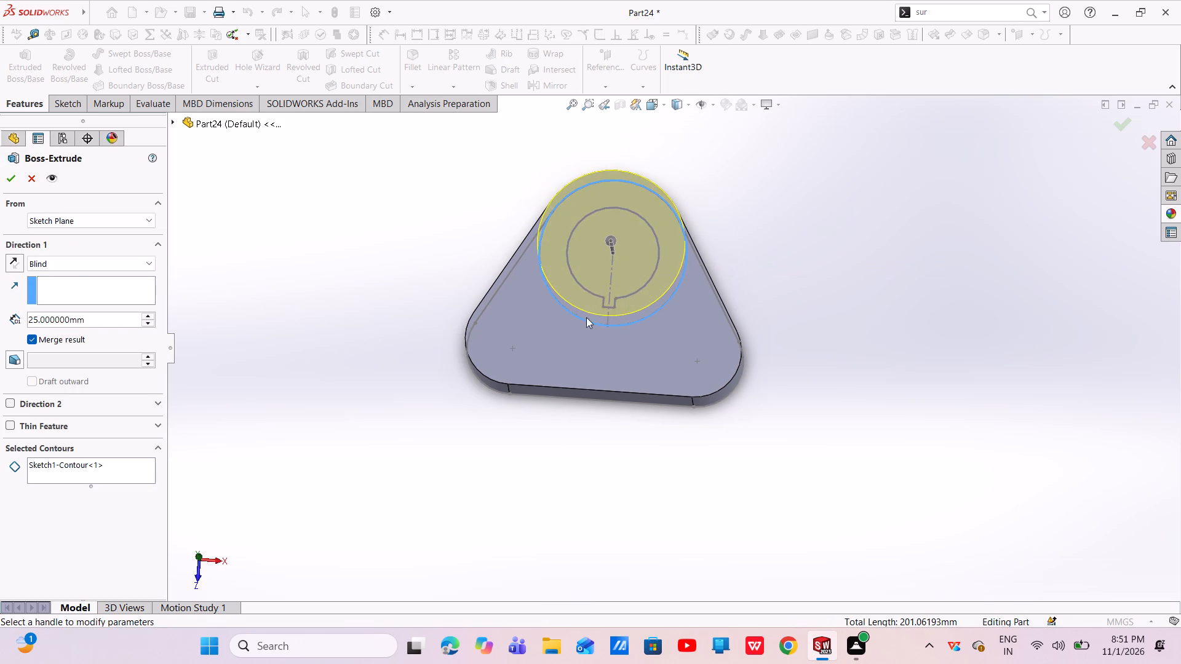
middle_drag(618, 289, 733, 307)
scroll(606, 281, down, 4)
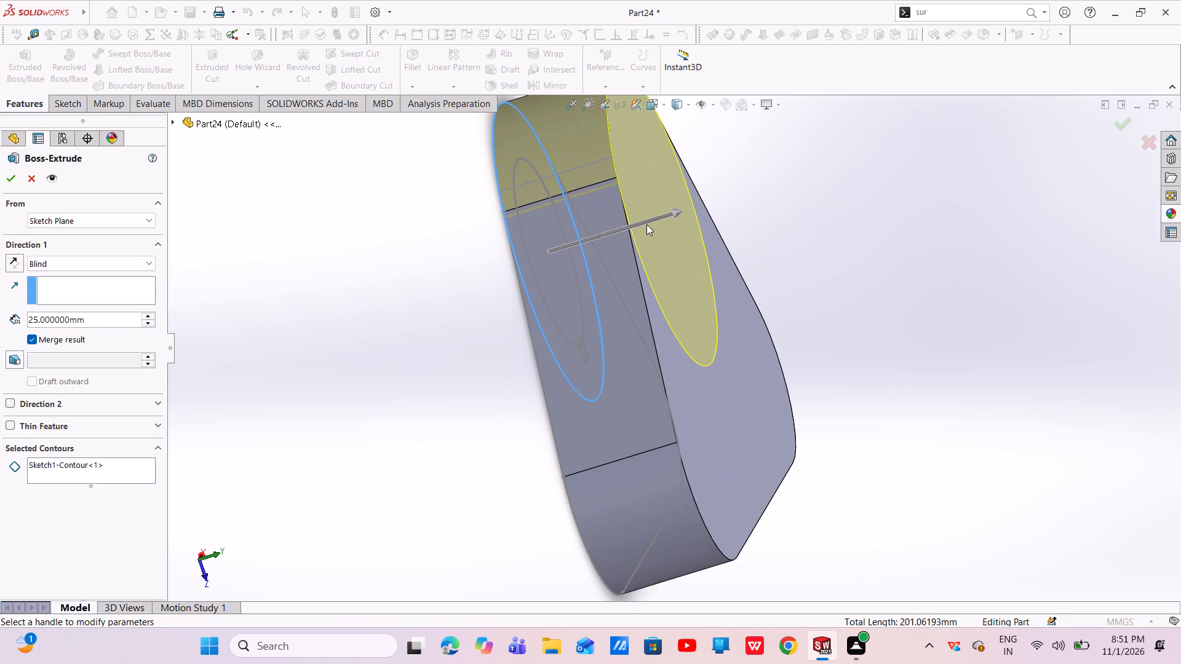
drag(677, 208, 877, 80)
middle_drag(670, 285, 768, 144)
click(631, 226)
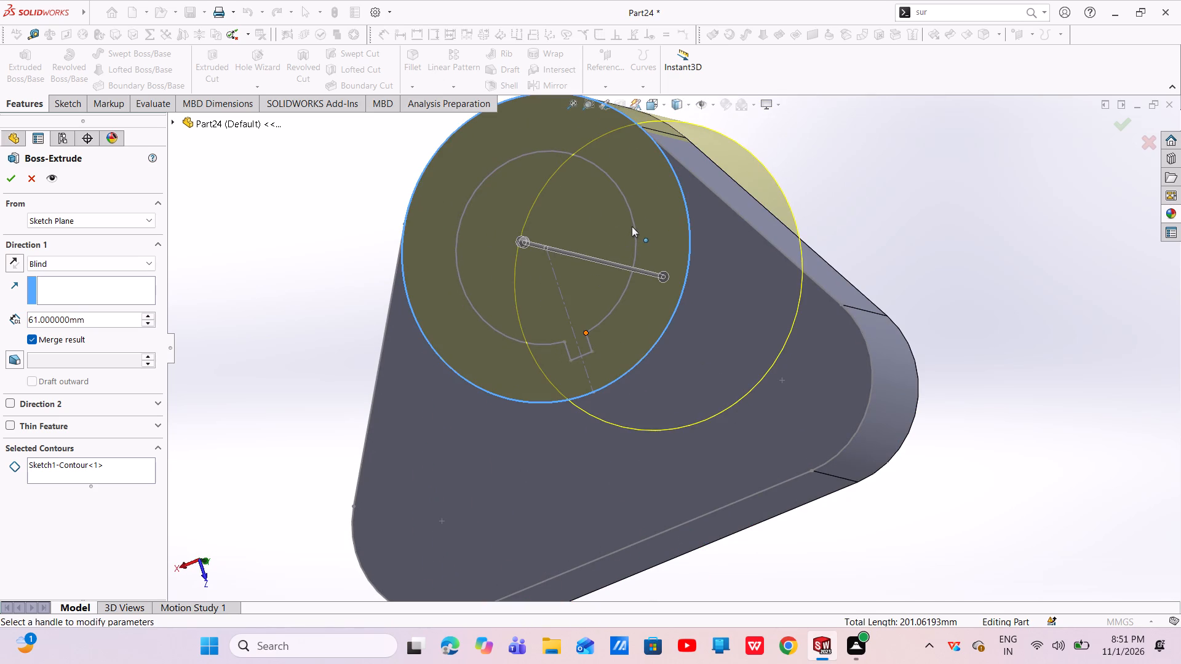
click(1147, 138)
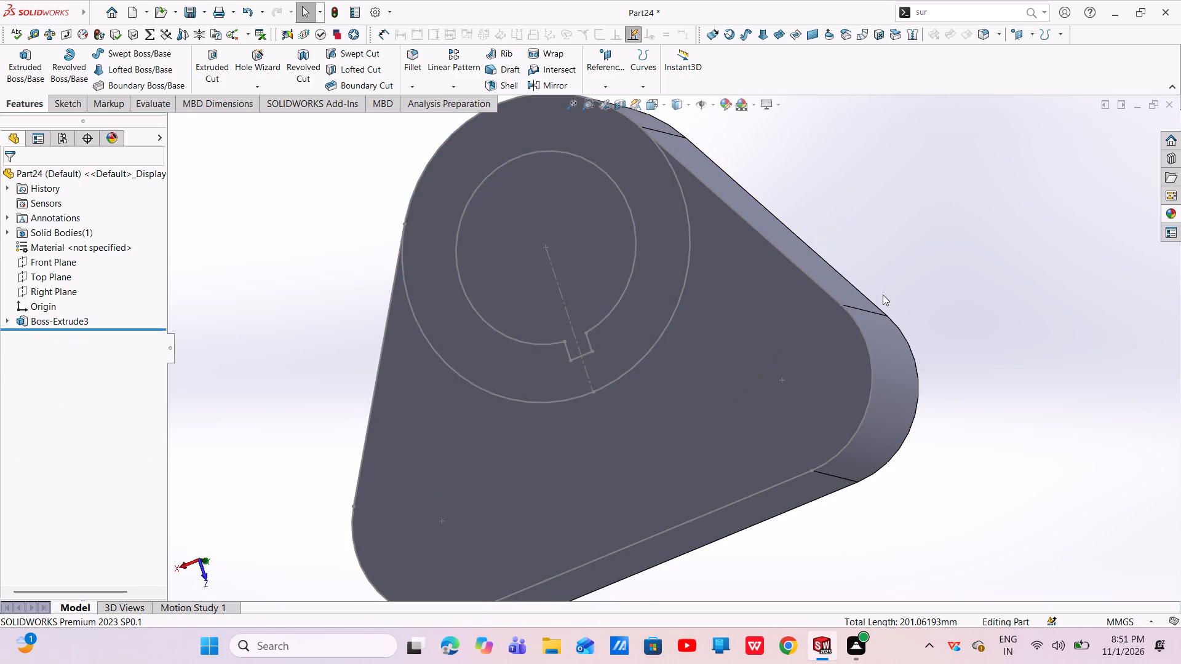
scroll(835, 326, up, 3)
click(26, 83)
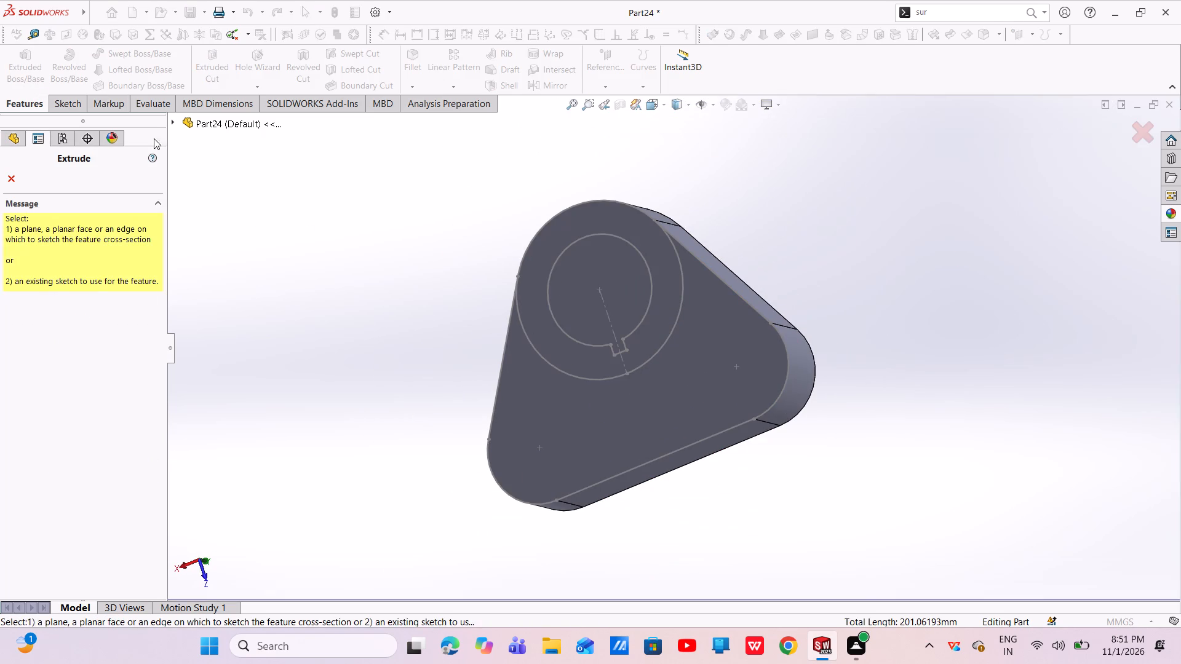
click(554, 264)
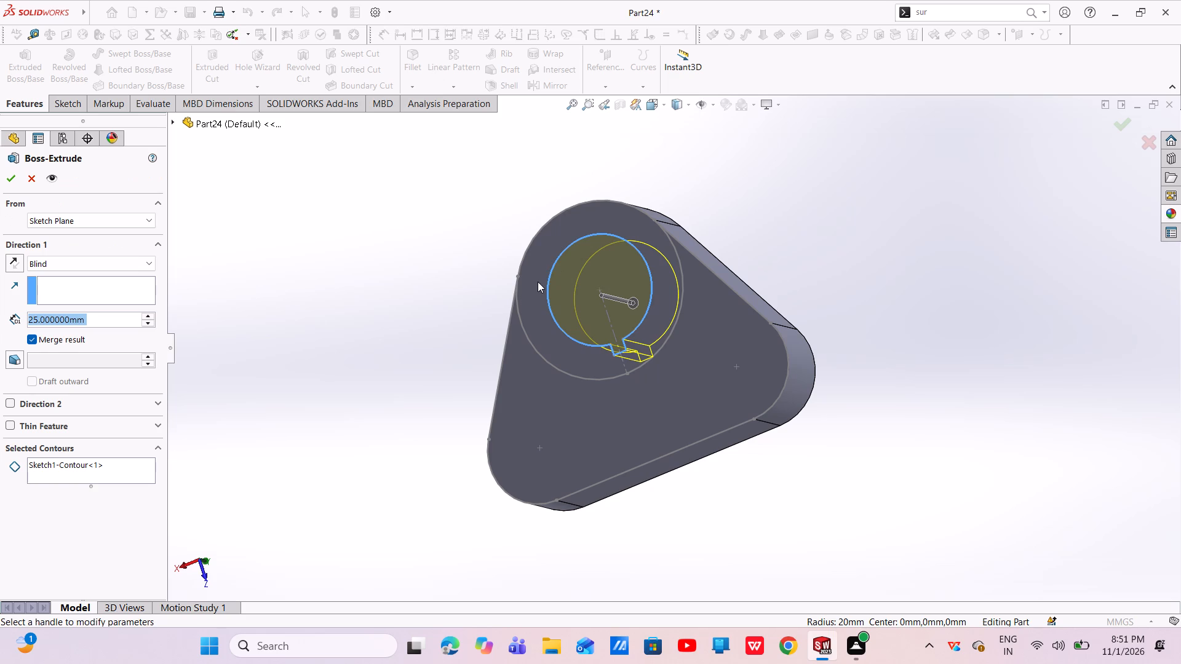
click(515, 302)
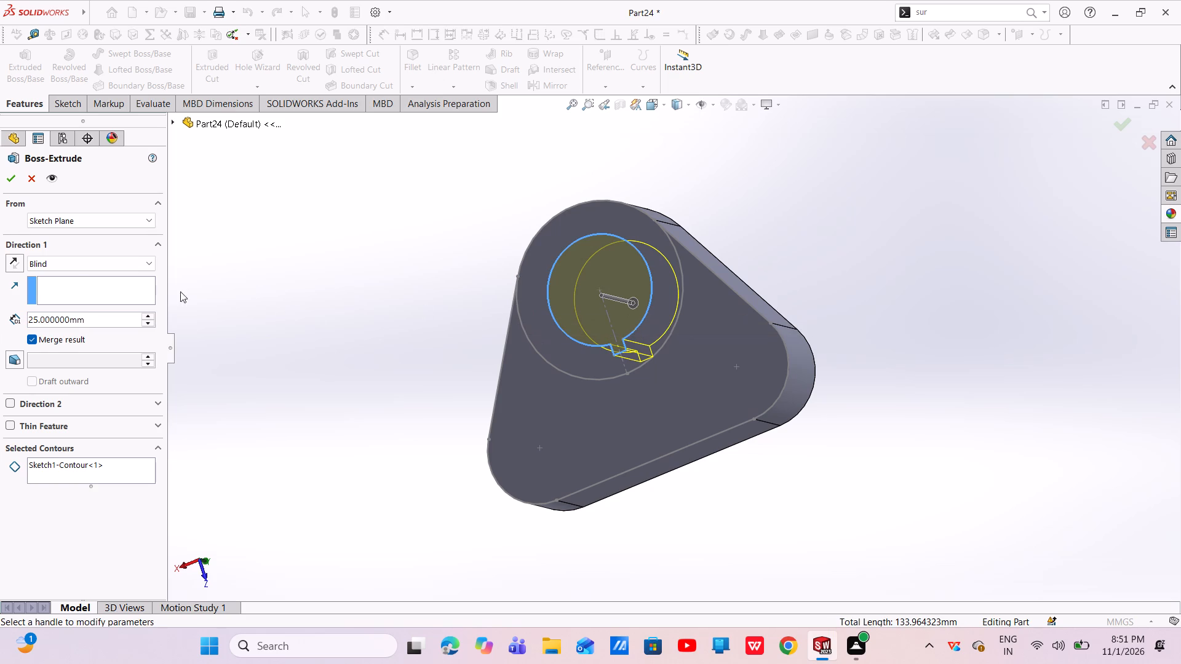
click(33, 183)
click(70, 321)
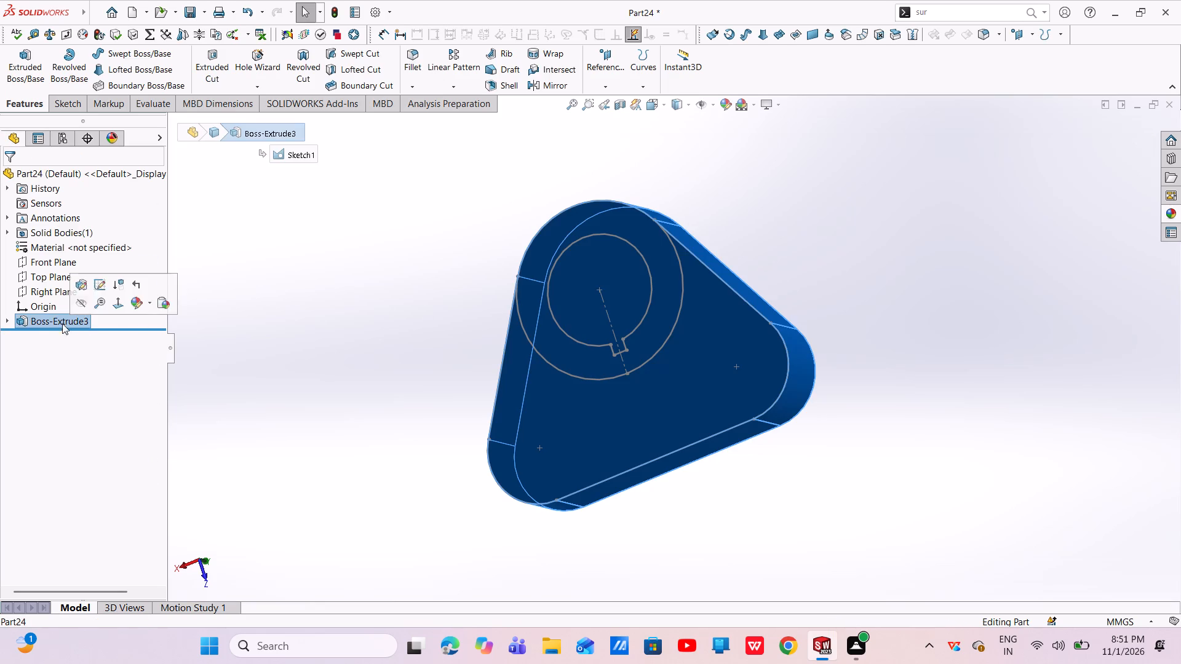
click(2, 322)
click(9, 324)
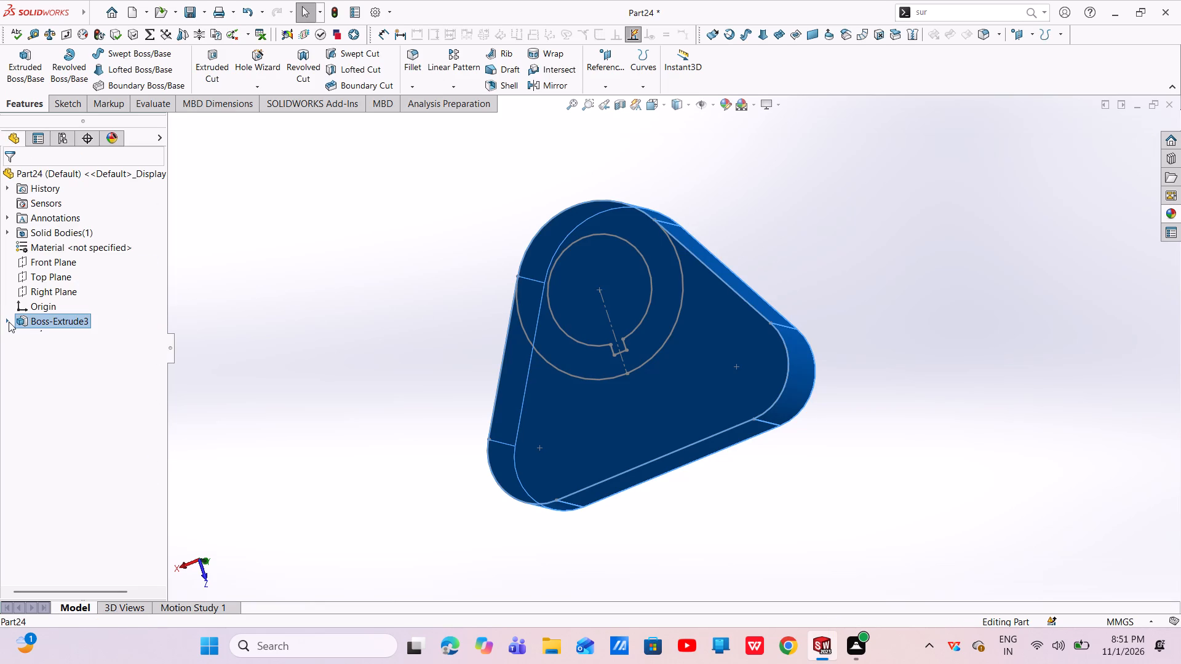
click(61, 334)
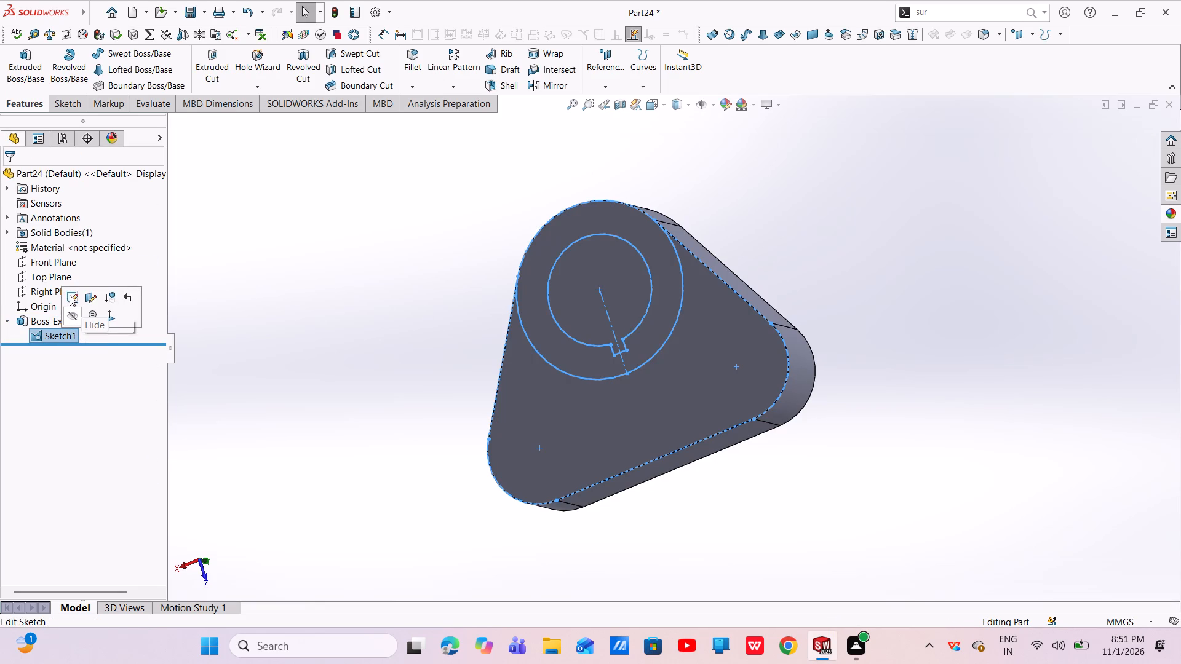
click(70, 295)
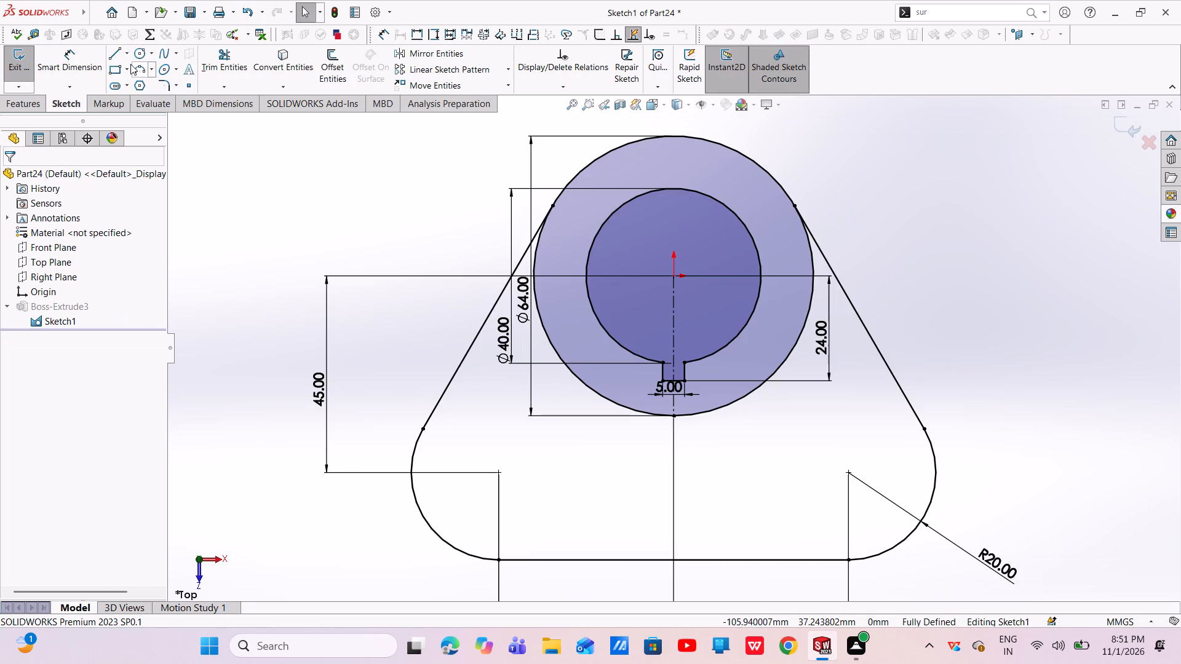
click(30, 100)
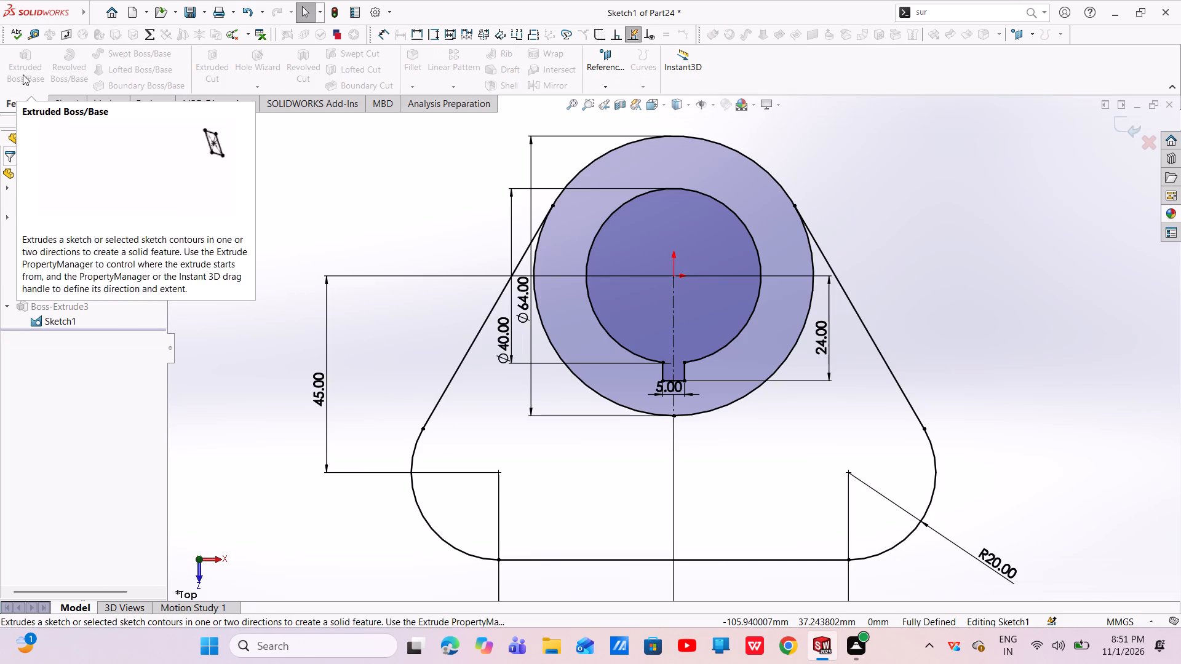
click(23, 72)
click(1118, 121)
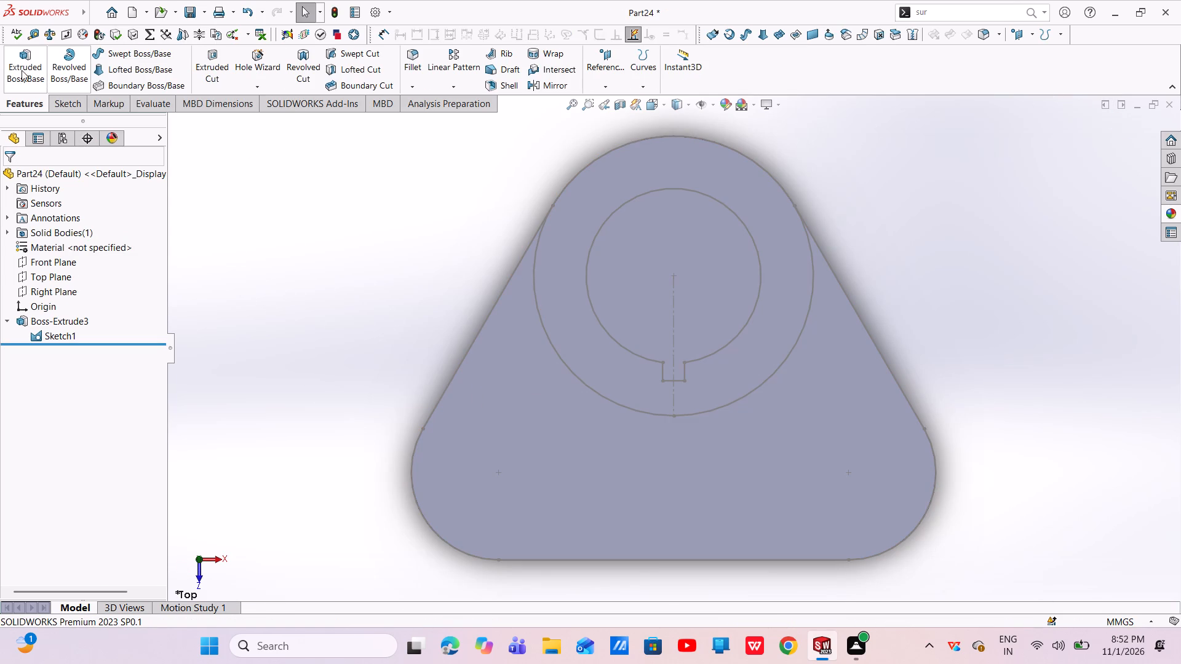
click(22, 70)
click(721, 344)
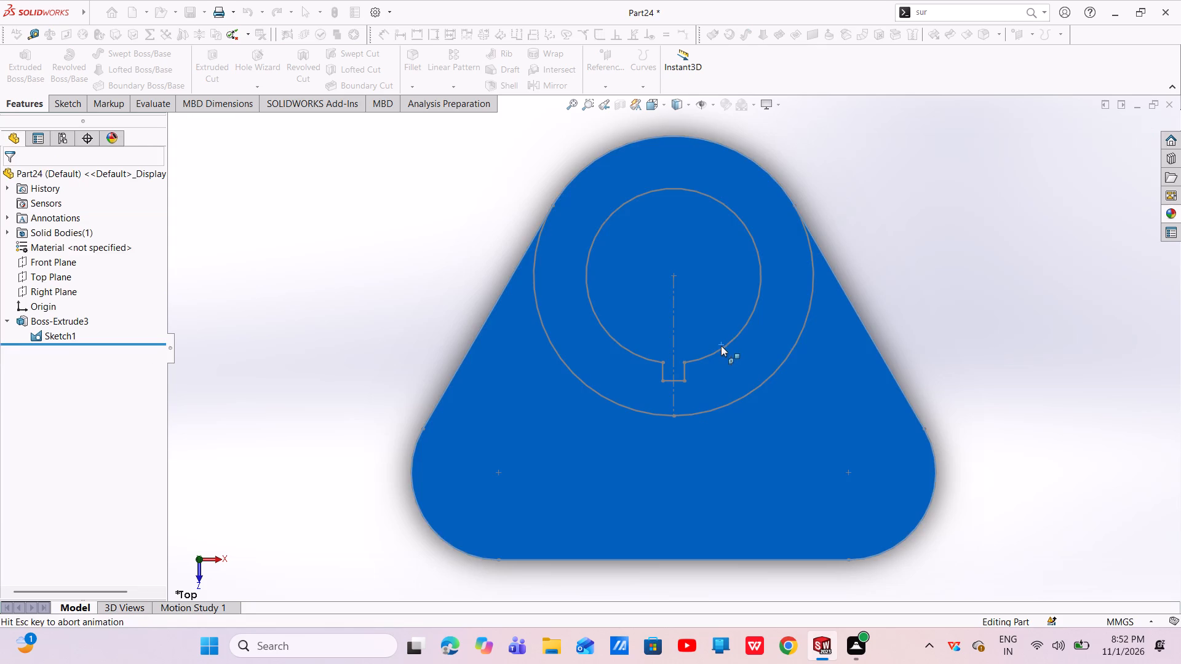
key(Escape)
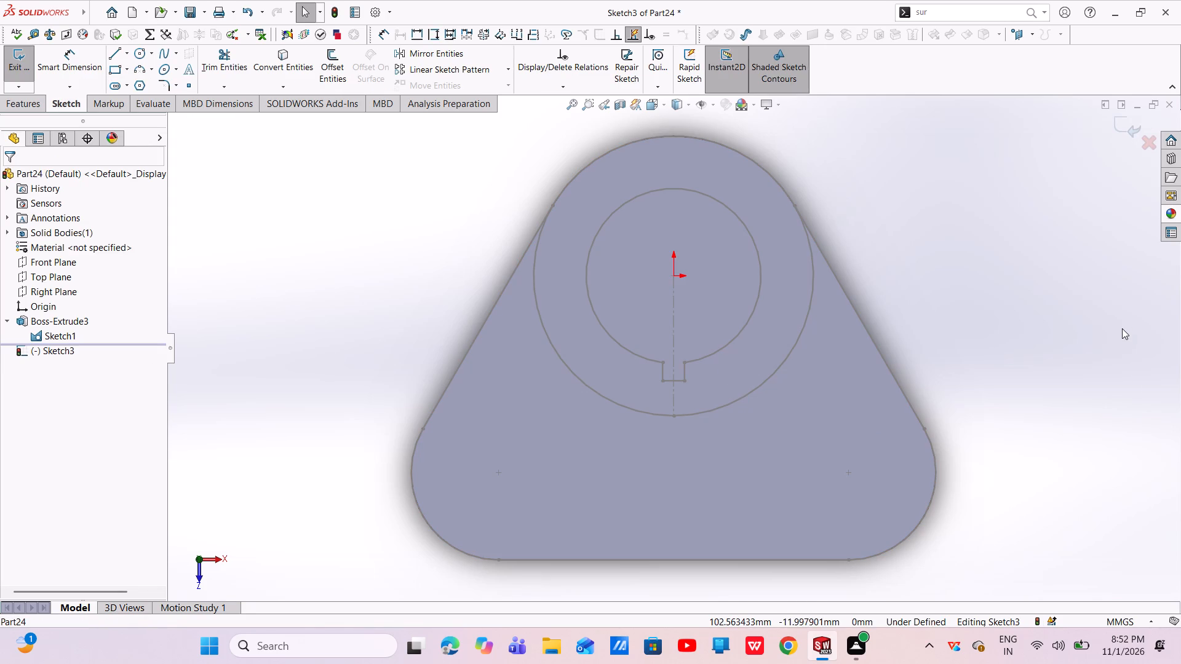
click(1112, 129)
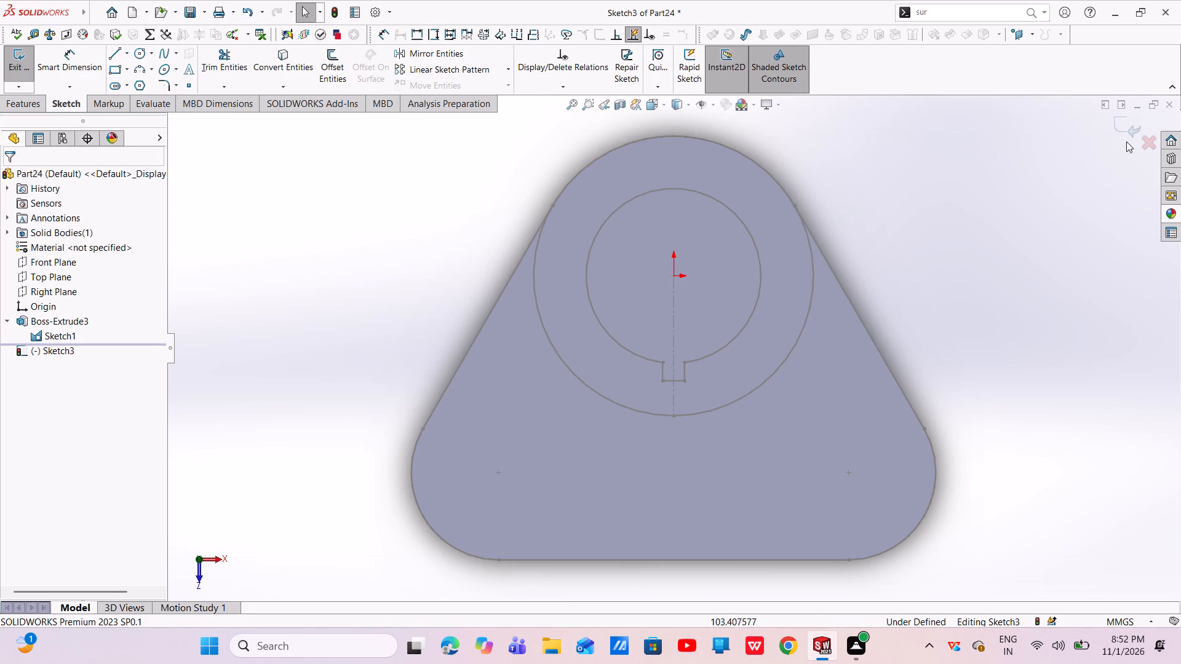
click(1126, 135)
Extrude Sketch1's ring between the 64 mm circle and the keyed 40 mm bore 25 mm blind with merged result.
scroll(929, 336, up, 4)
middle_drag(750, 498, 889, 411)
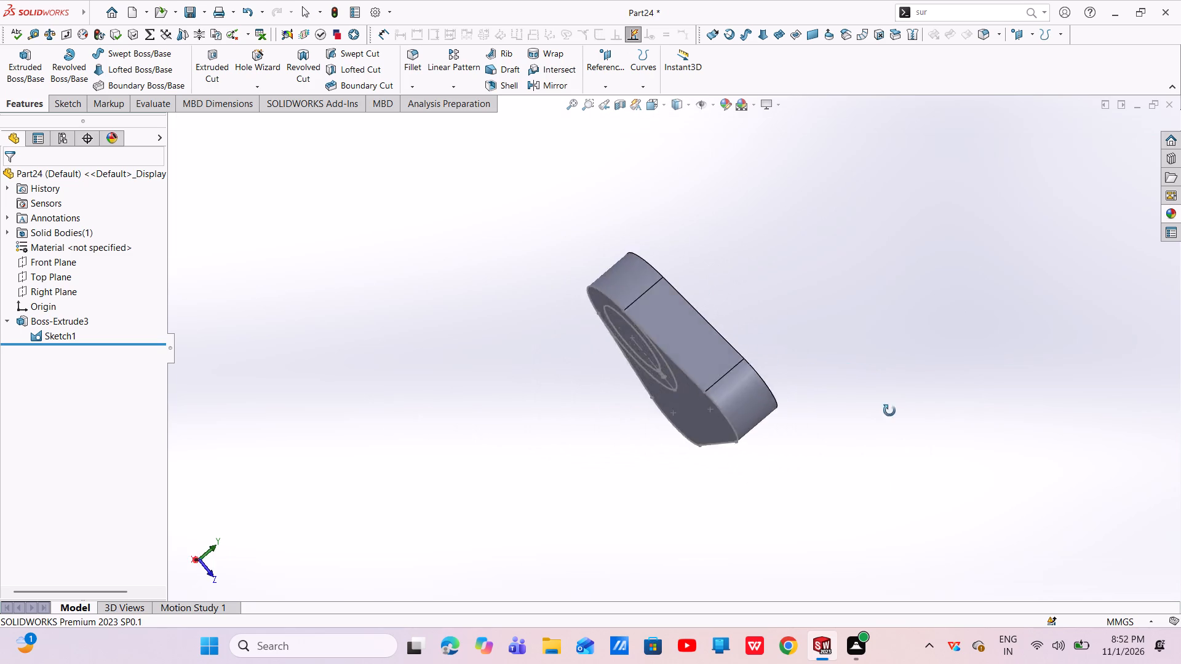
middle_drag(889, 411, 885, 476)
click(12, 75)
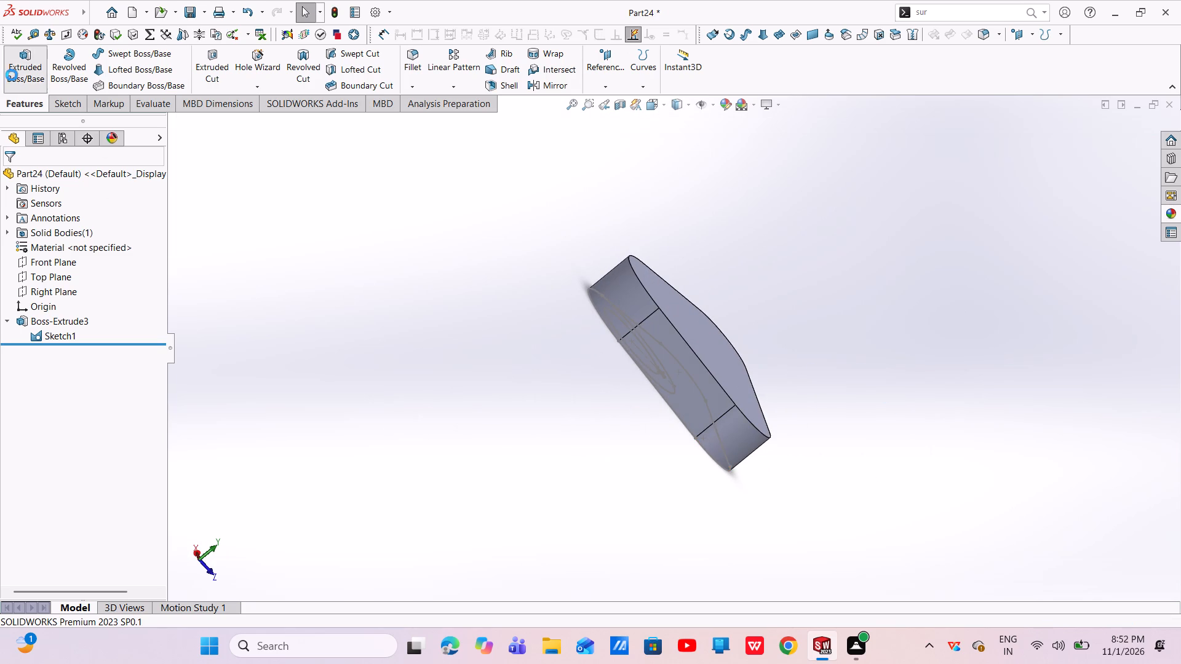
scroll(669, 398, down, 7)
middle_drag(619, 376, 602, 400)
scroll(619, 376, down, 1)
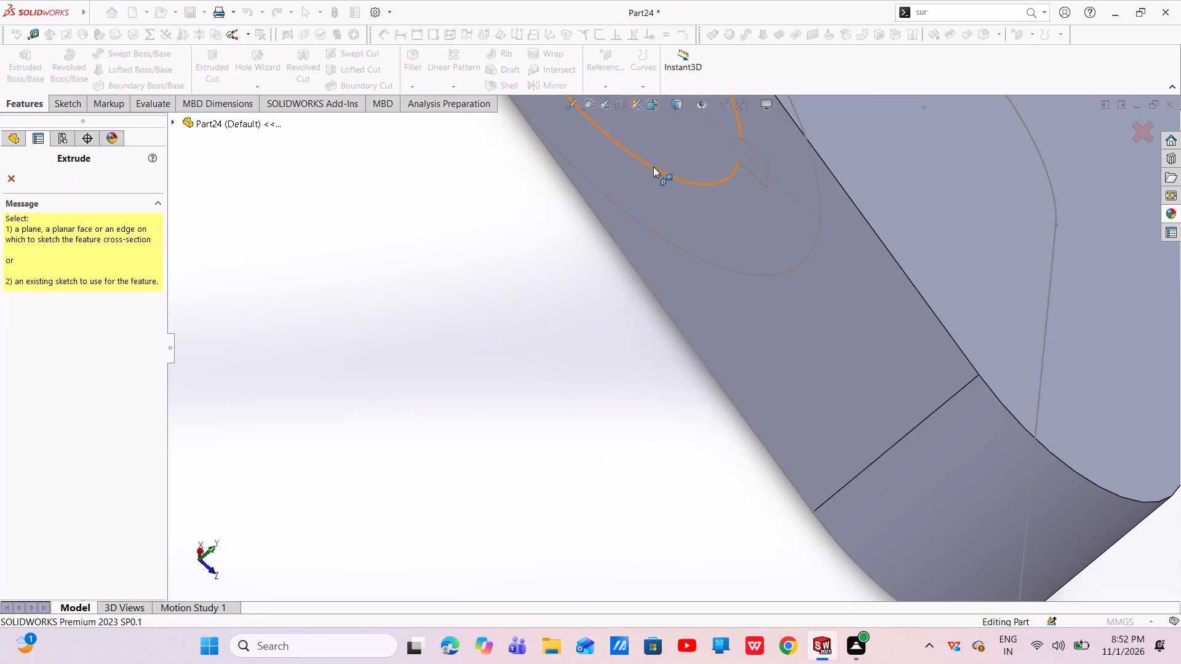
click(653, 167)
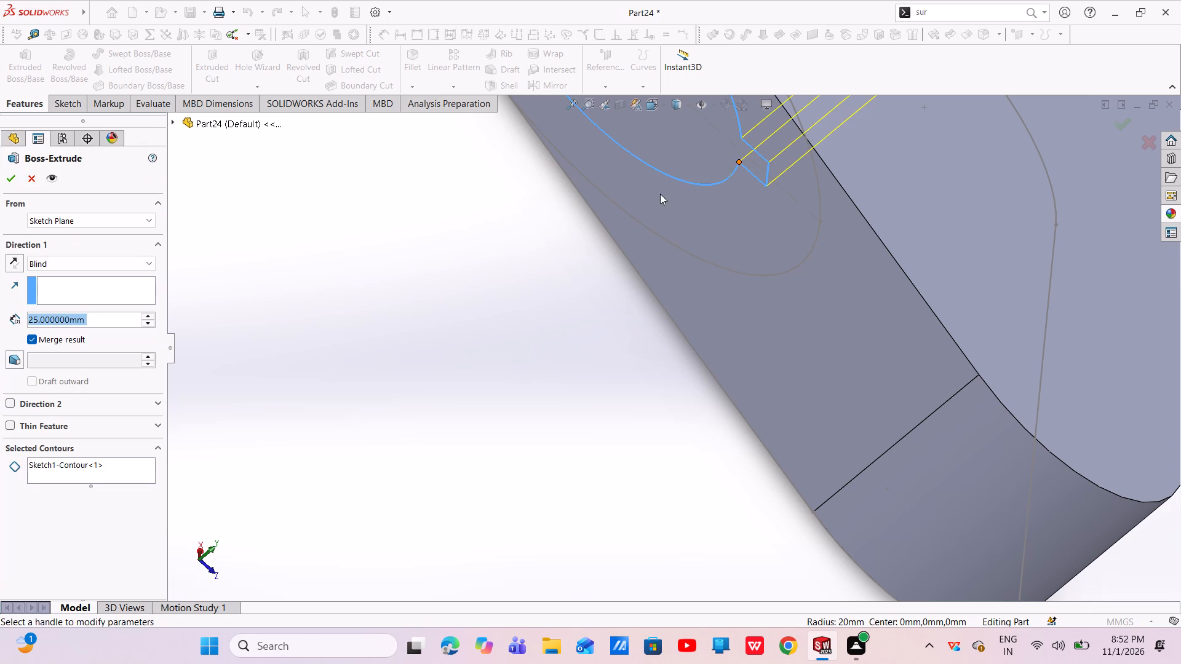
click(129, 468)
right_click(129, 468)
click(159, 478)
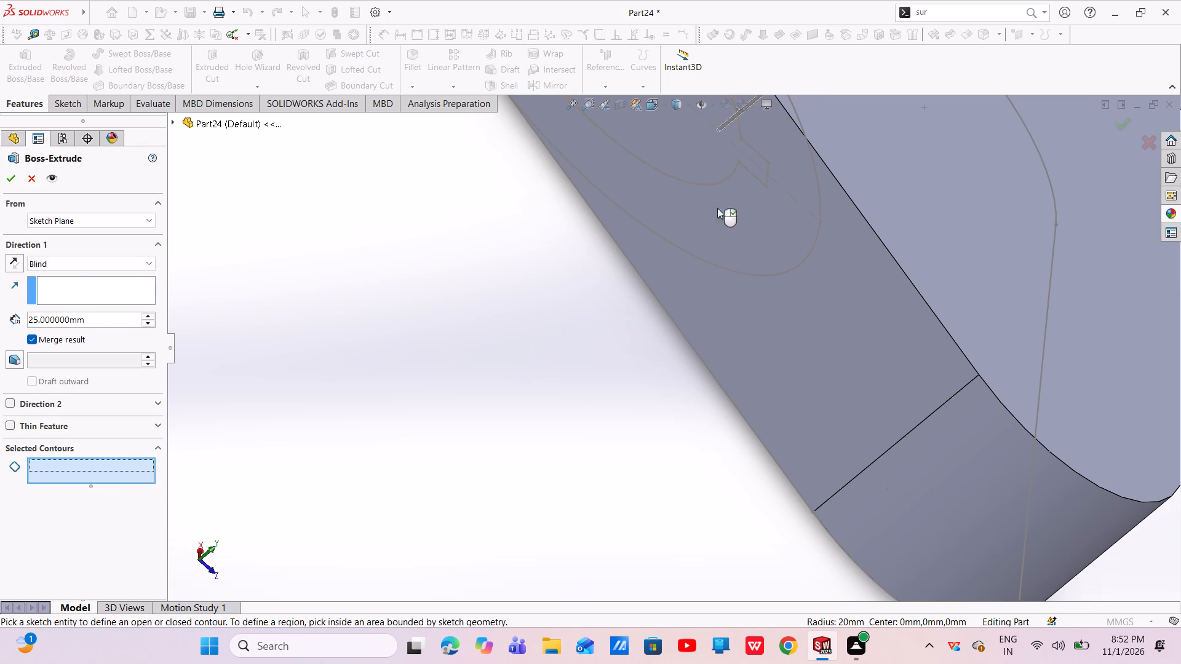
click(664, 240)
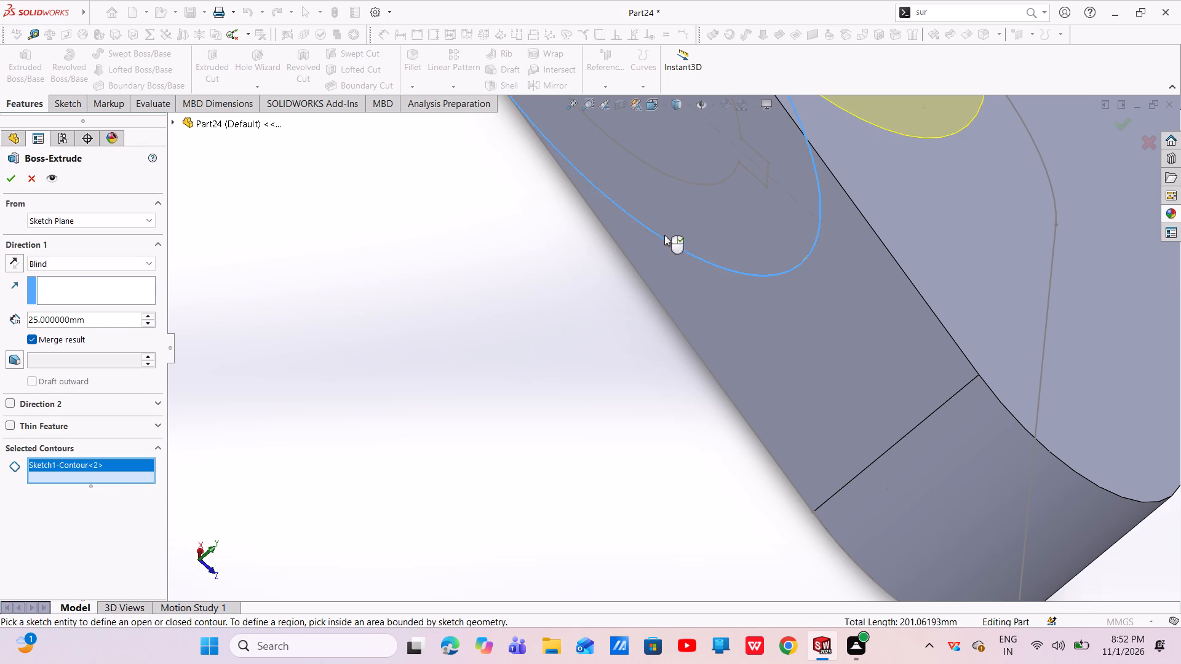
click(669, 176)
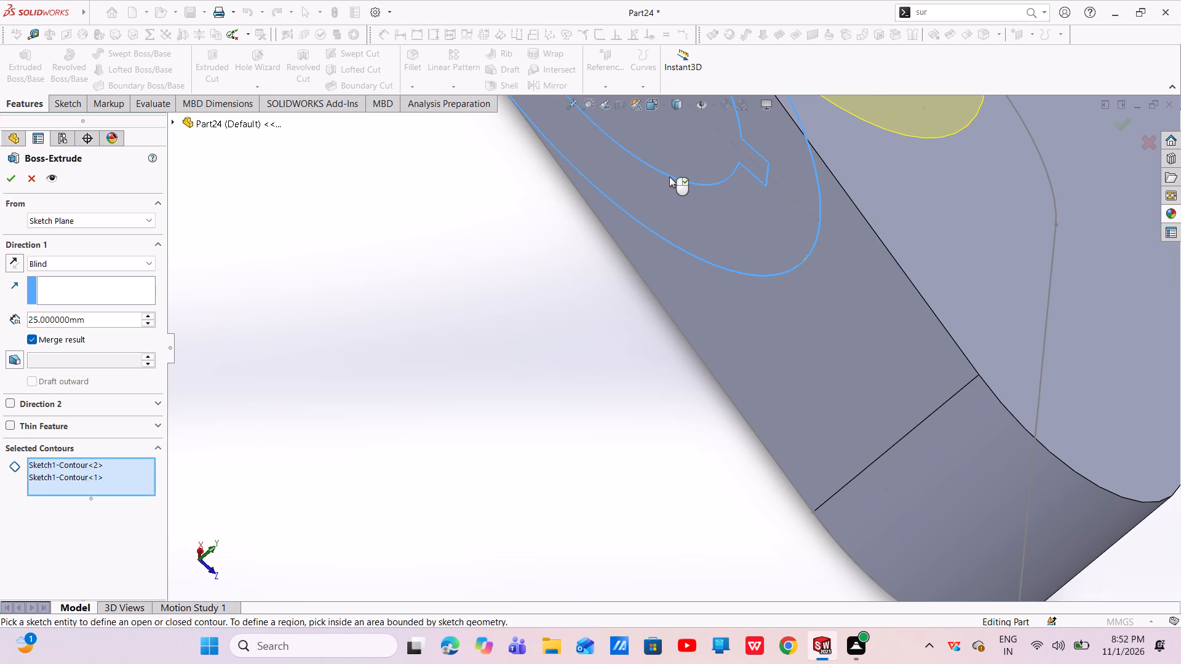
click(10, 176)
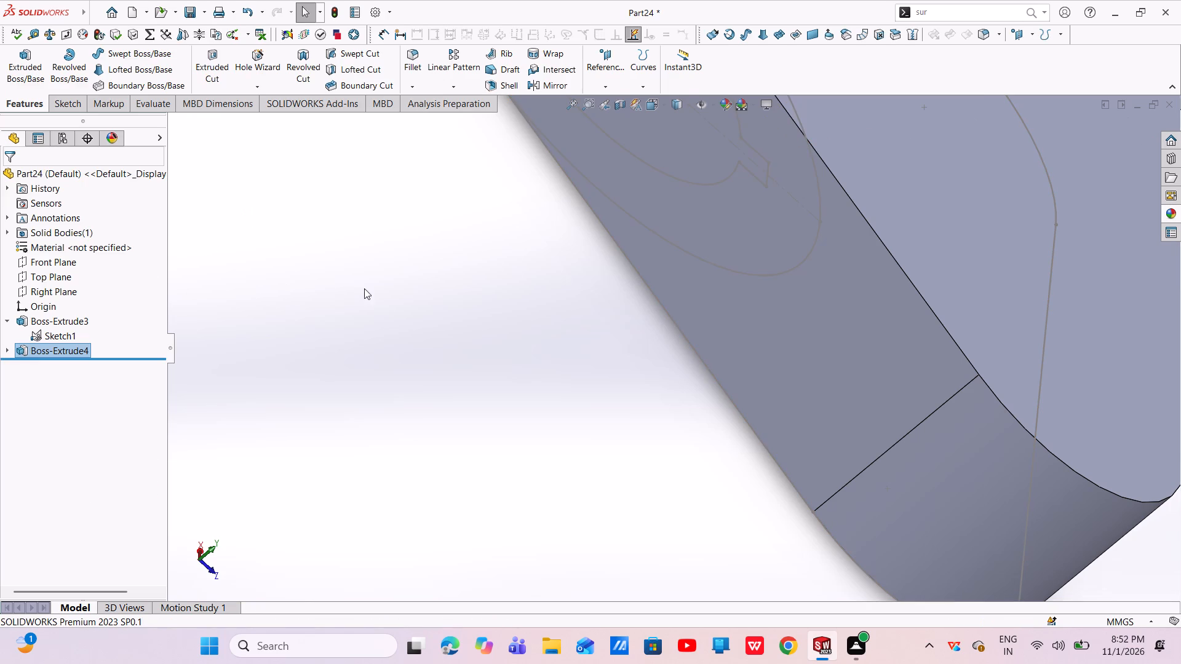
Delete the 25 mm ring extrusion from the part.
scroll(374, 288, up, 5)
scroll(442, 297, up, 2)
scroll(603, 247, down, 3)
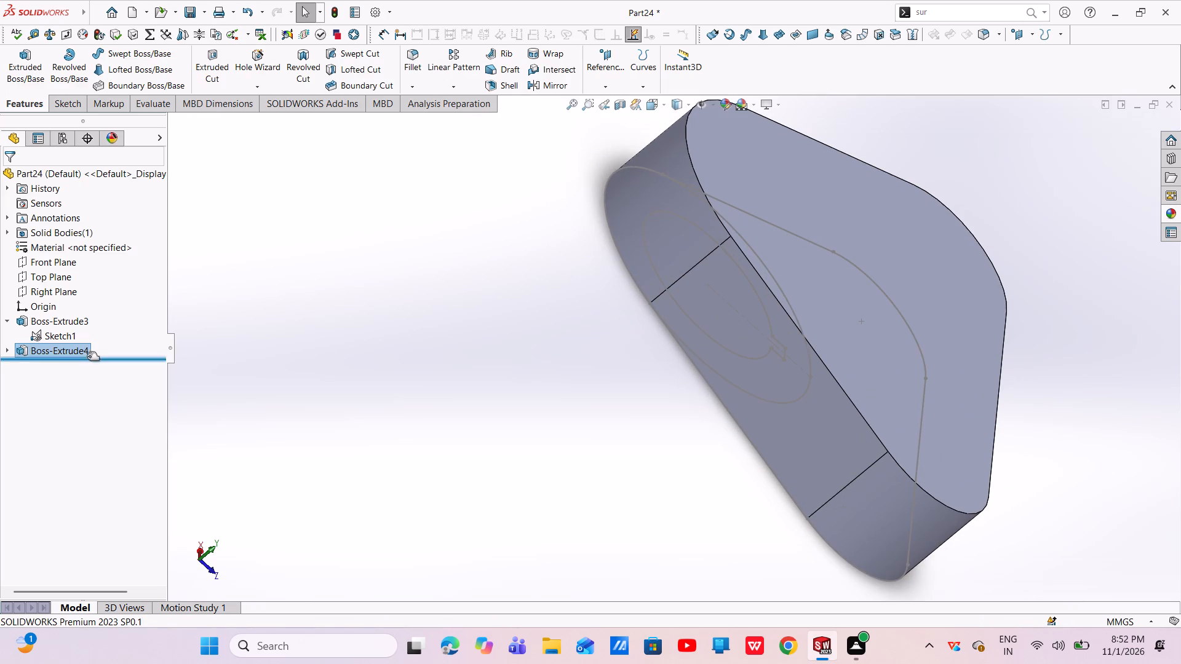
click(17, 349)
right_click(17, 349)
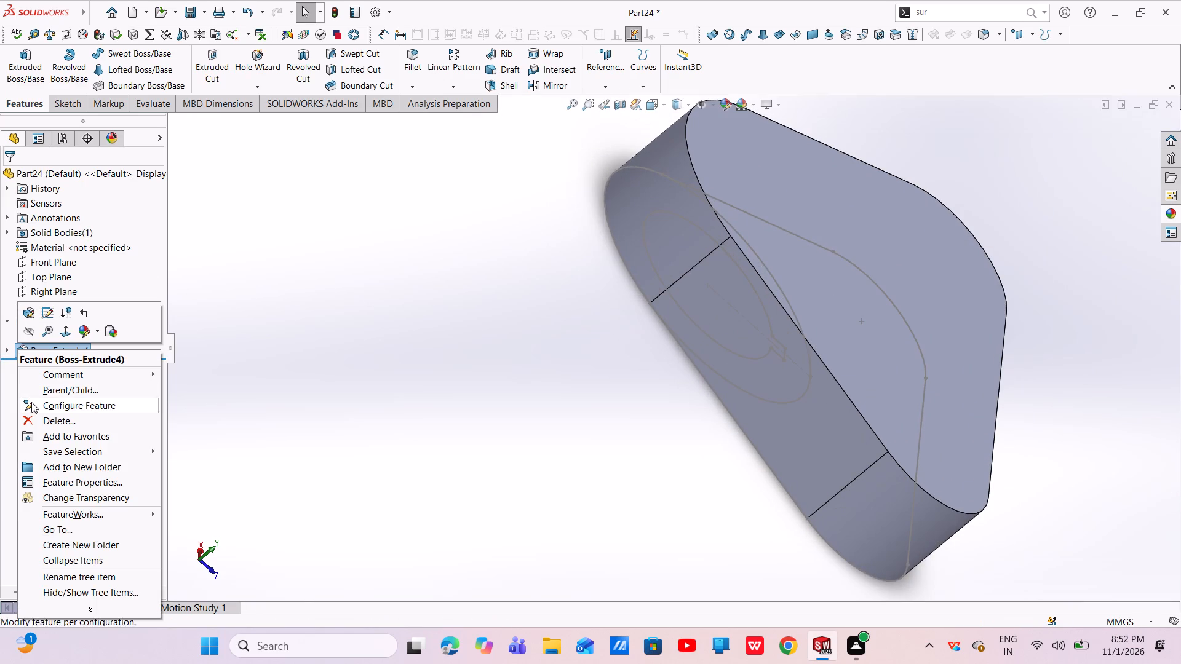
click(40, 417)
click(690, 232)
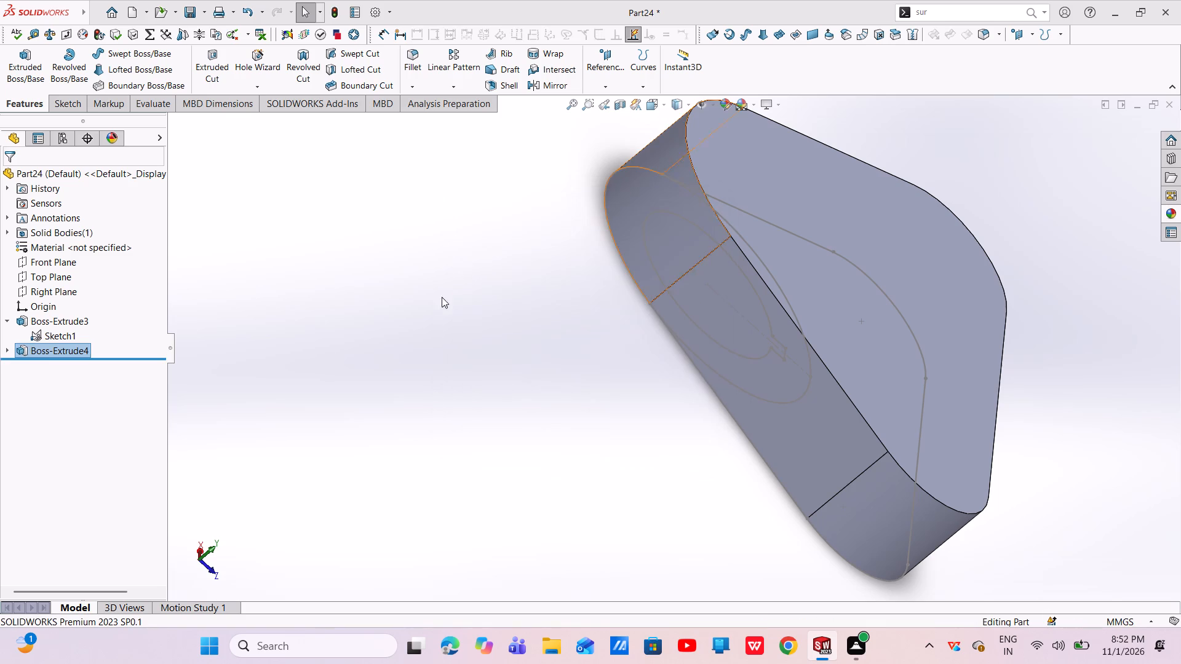
Extrude Sketch1's 64 mm circle and keyed 40 mm bore contours as a ring, 60 mm blind, merged with the base.
click(60, 342)
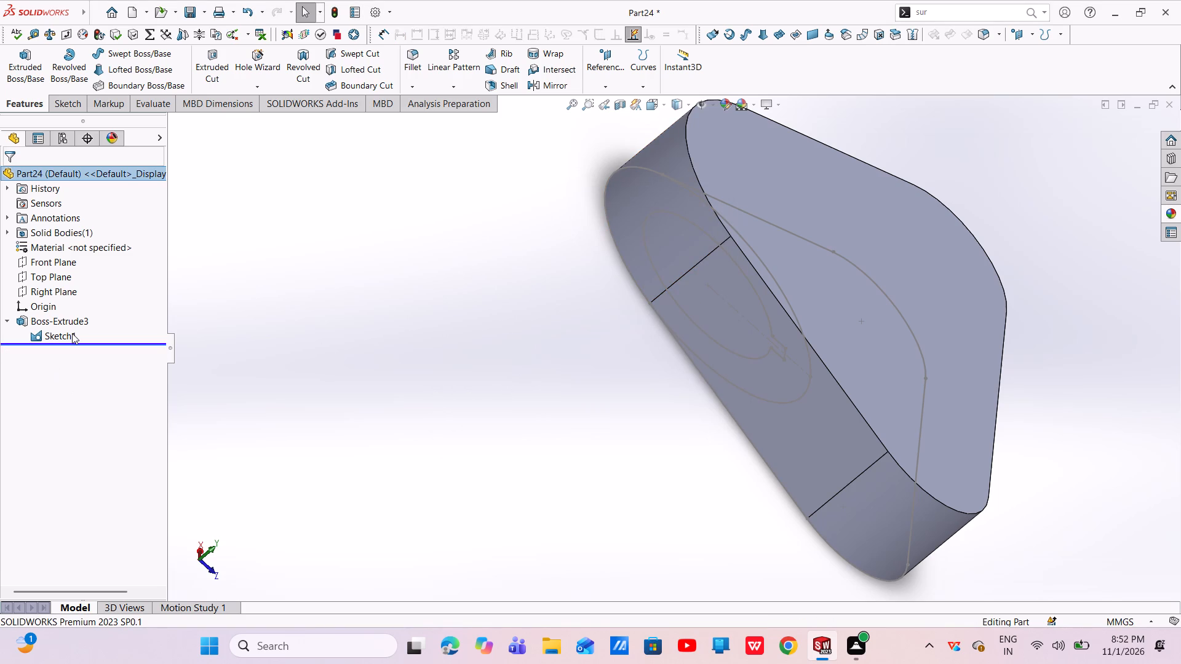
click(72, 333)
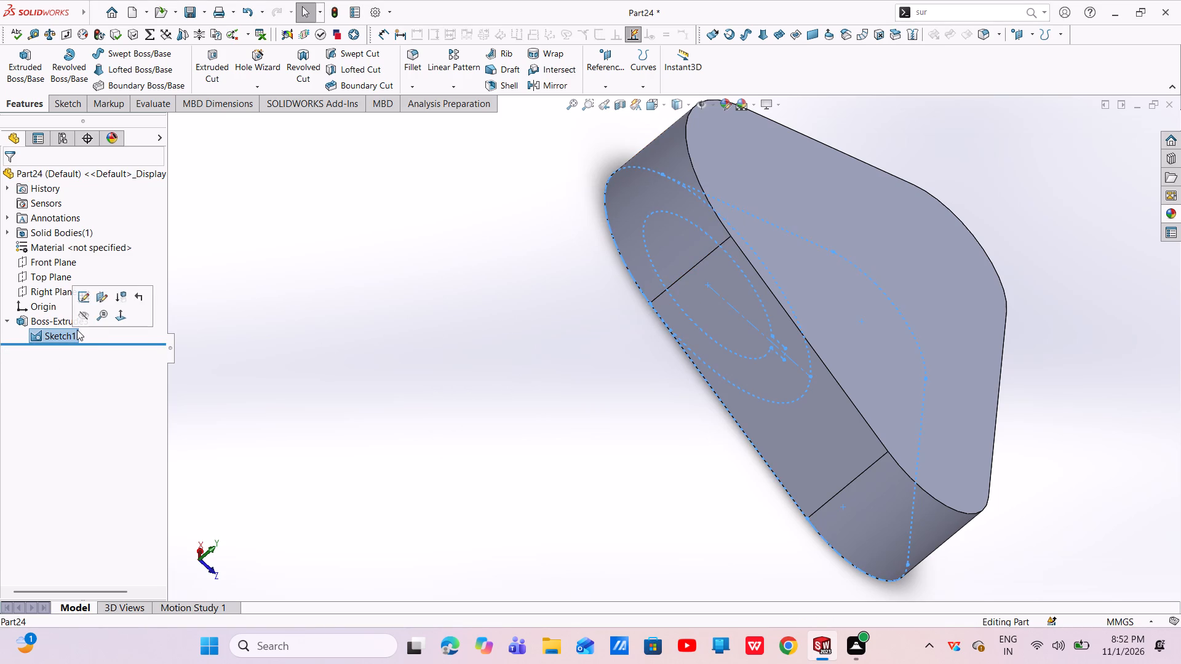
click(34, 66)
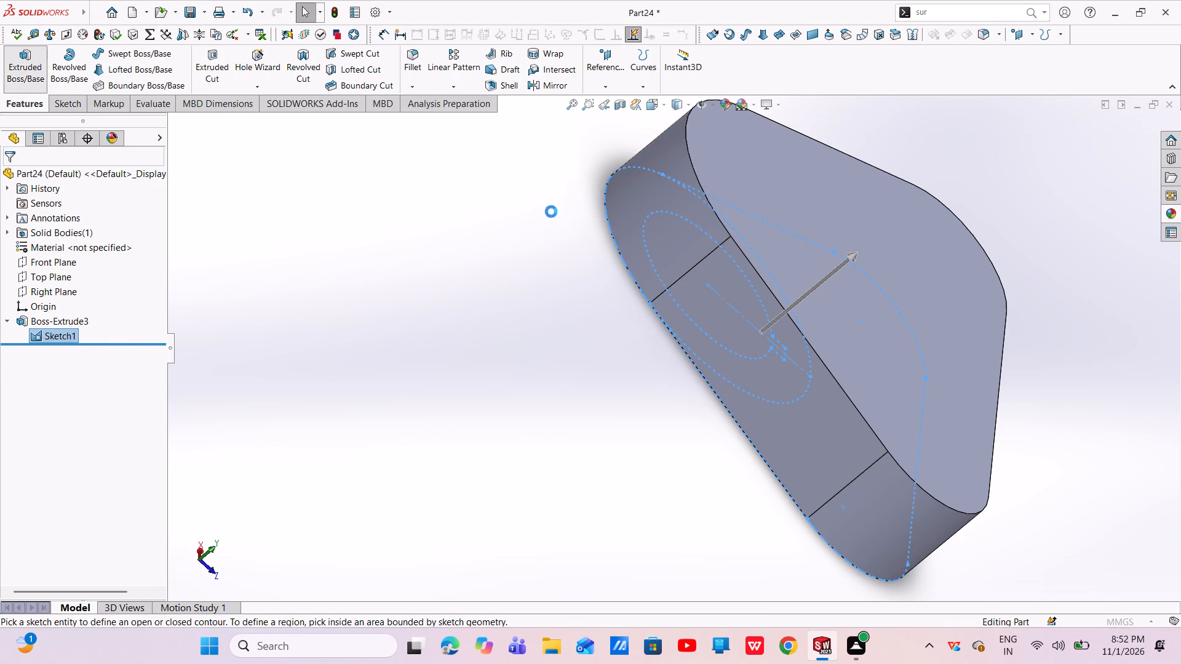
click(688, 349)
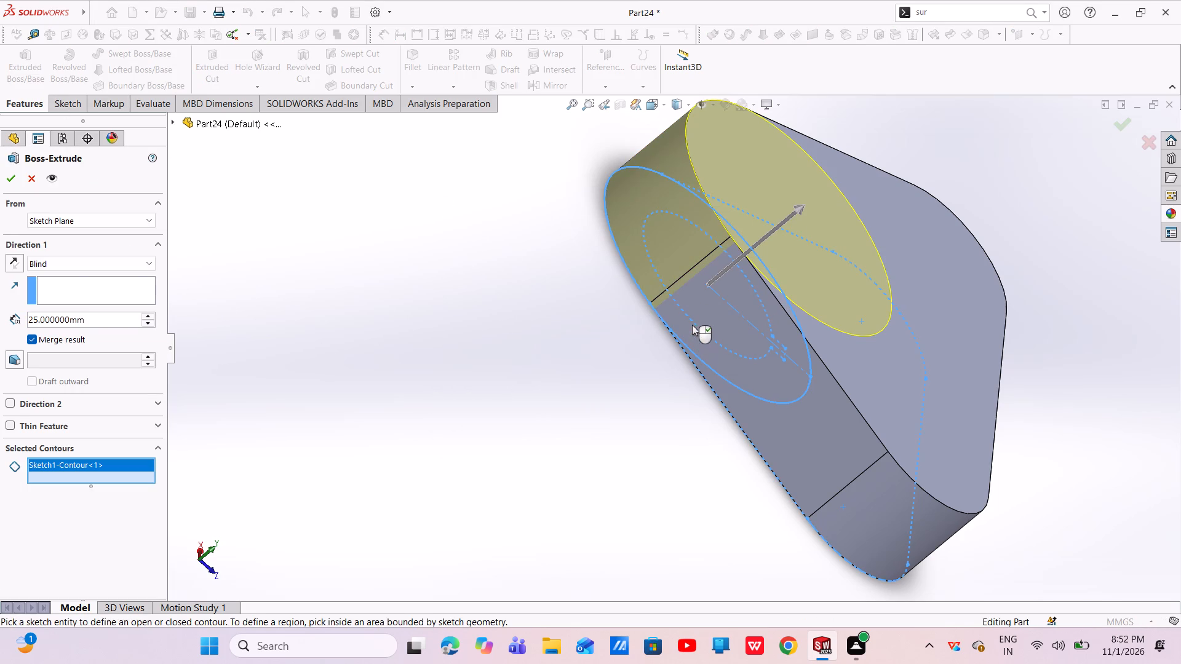
click(690, 320)
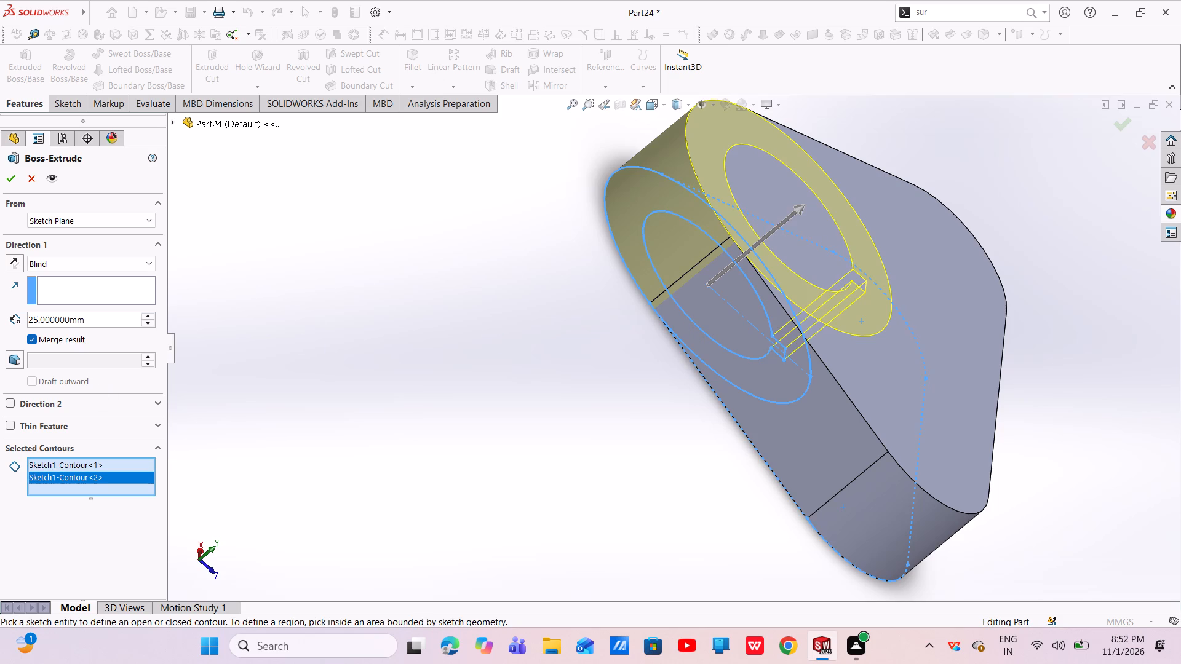
drag(85, 315, 10, 334)
key(BackSpace)
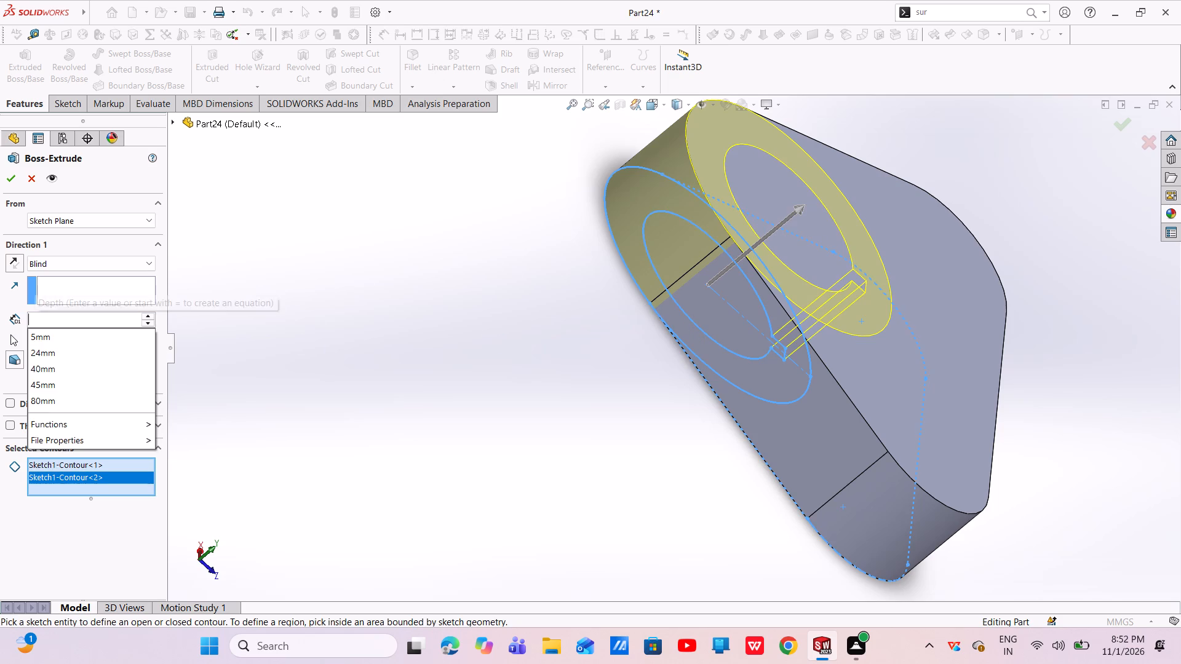
text(60)
key(Return)
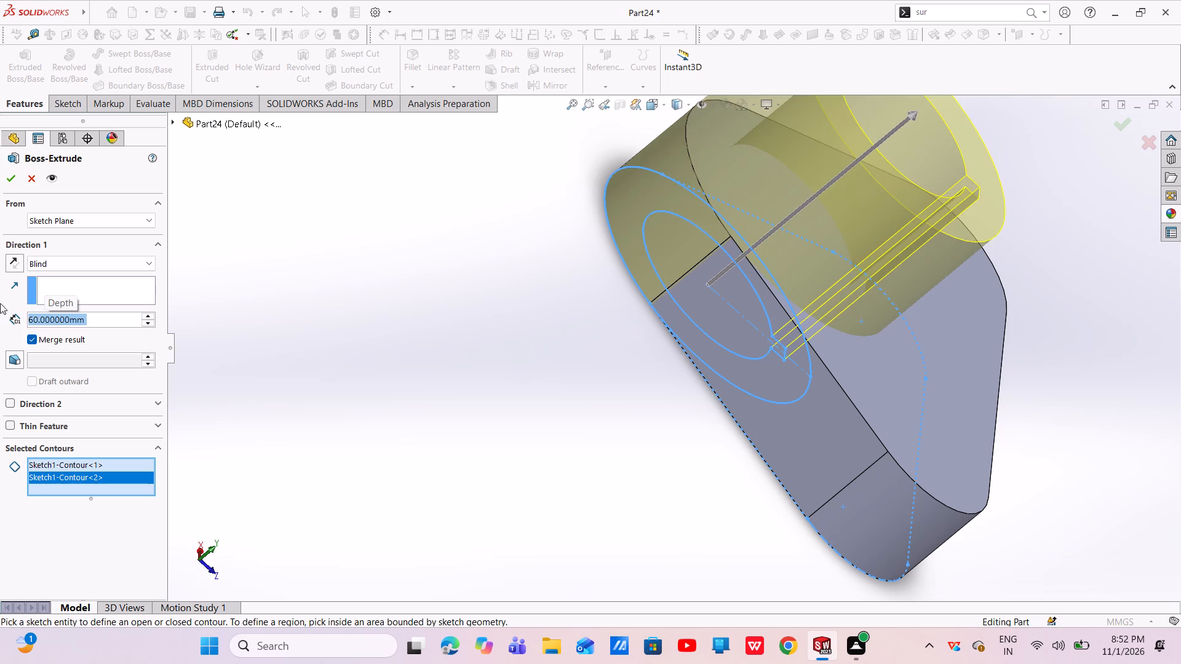
click(7, 181)
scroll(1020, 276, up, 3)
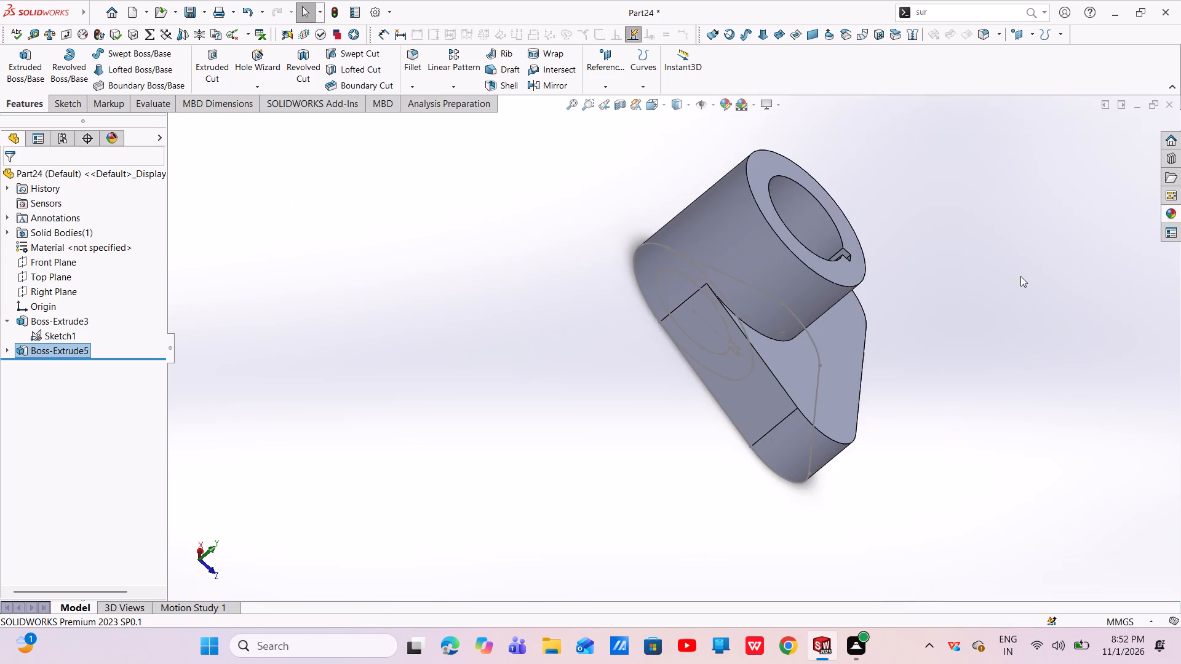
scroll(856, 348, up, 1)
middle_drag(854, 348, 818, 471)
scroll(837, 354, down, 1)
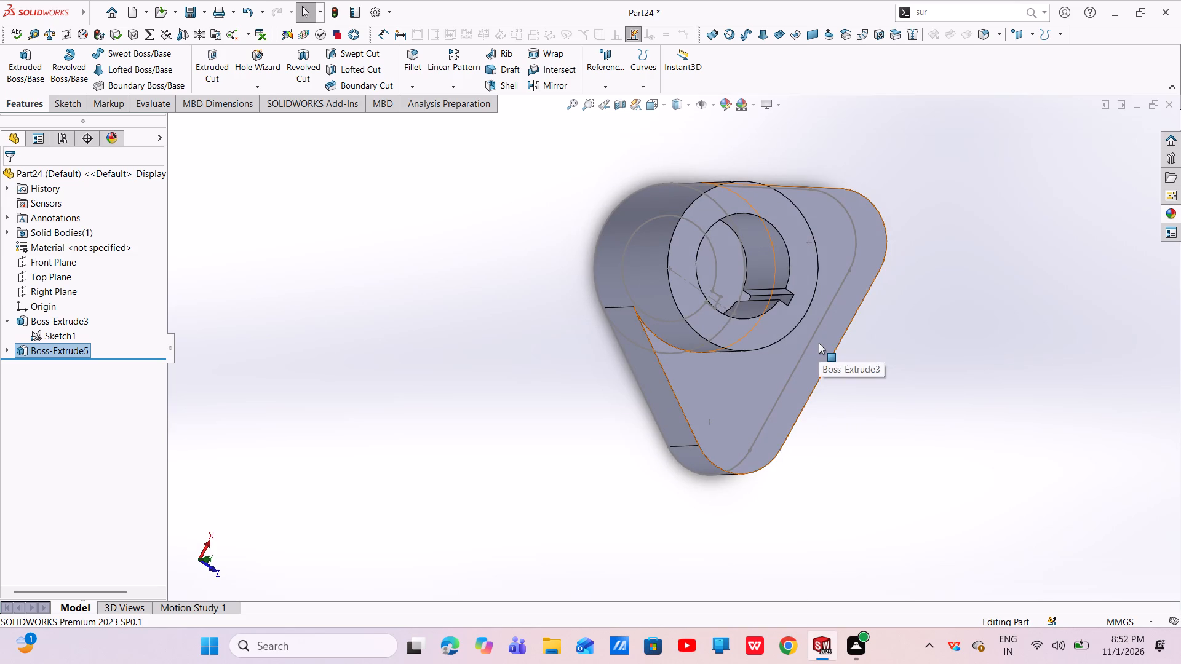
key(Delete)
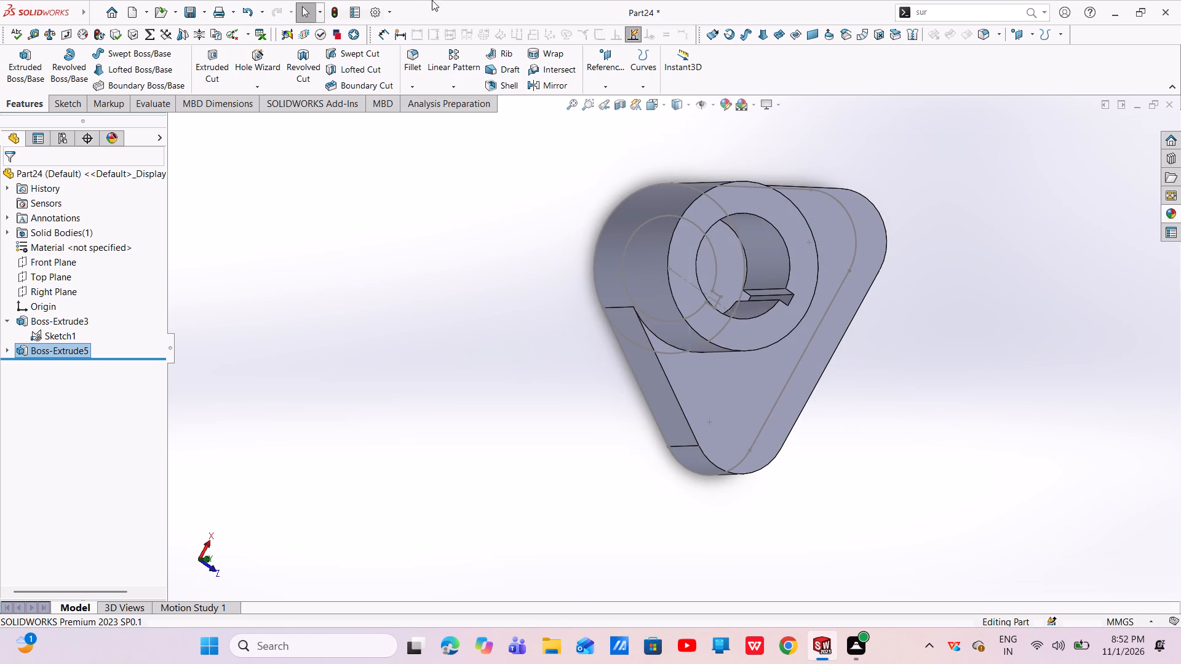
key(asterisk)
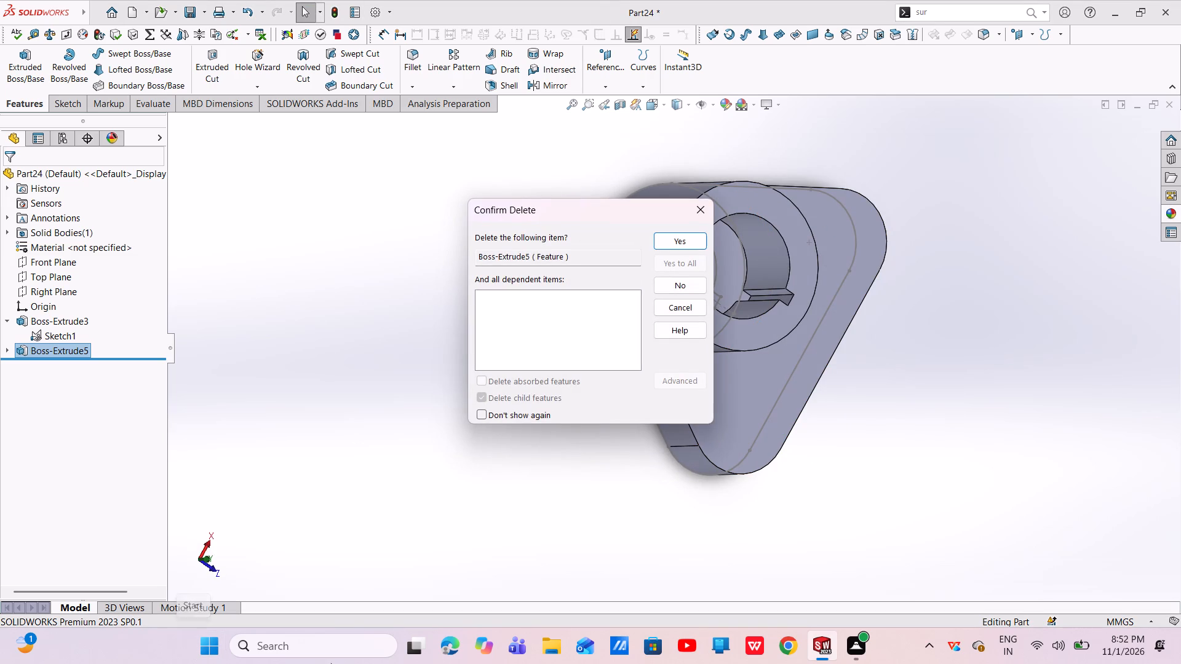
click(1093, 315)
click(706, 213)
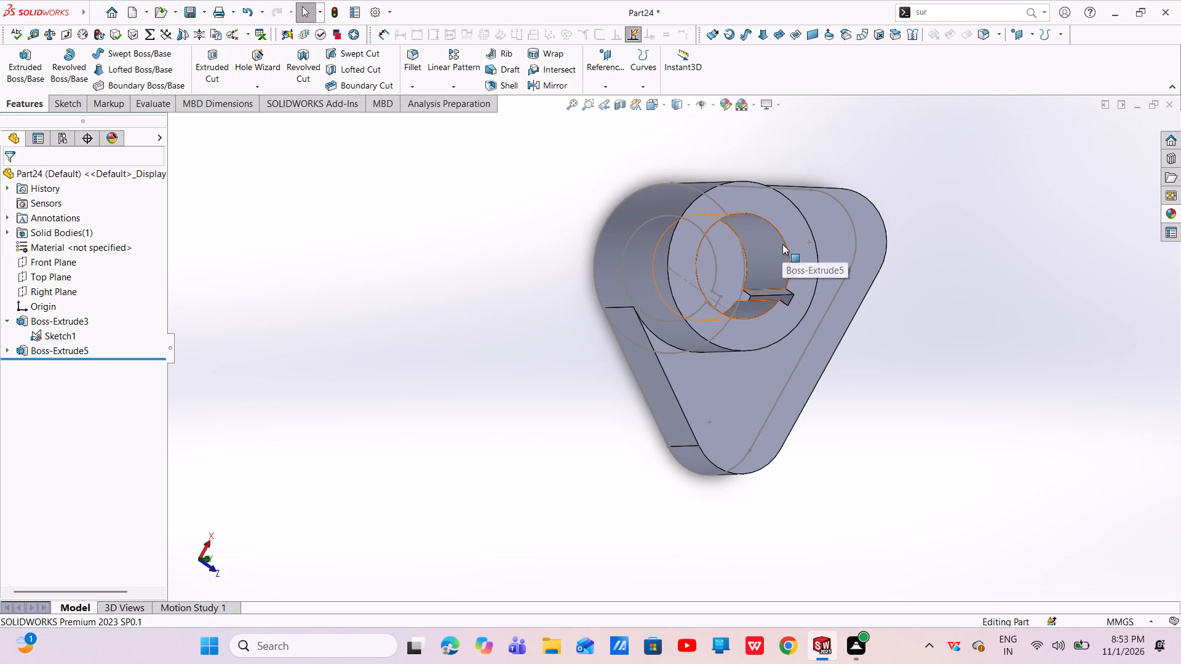
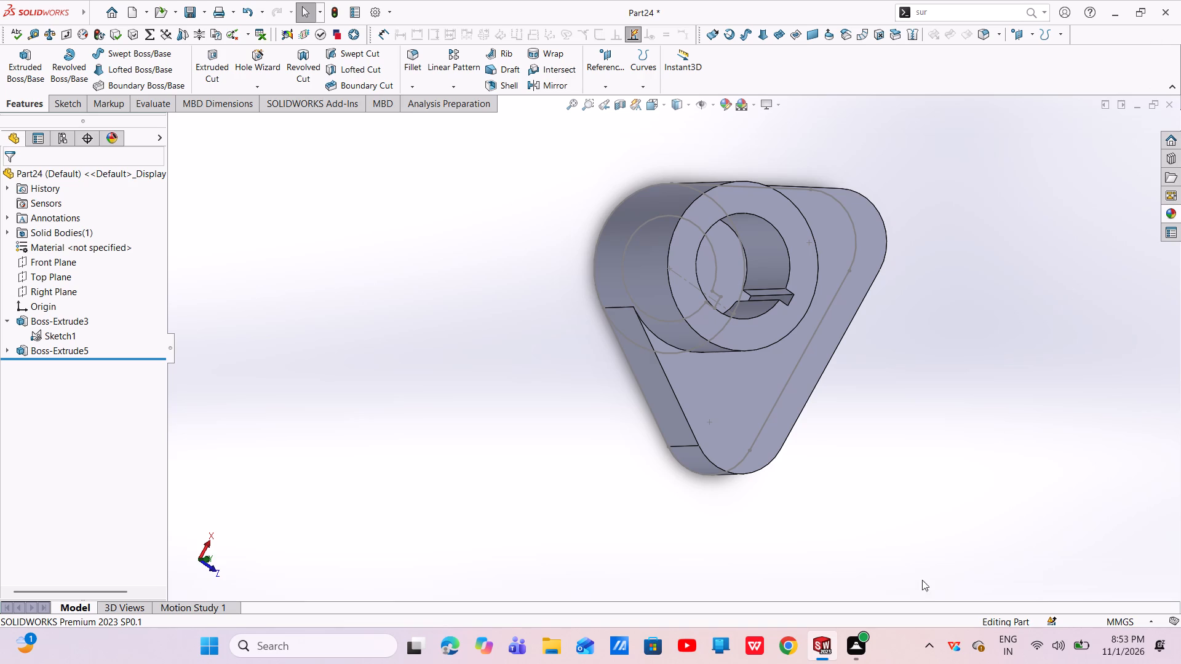
Hide Sketch1 under the base extrusion.
click(45, 330)
click(51, 310)
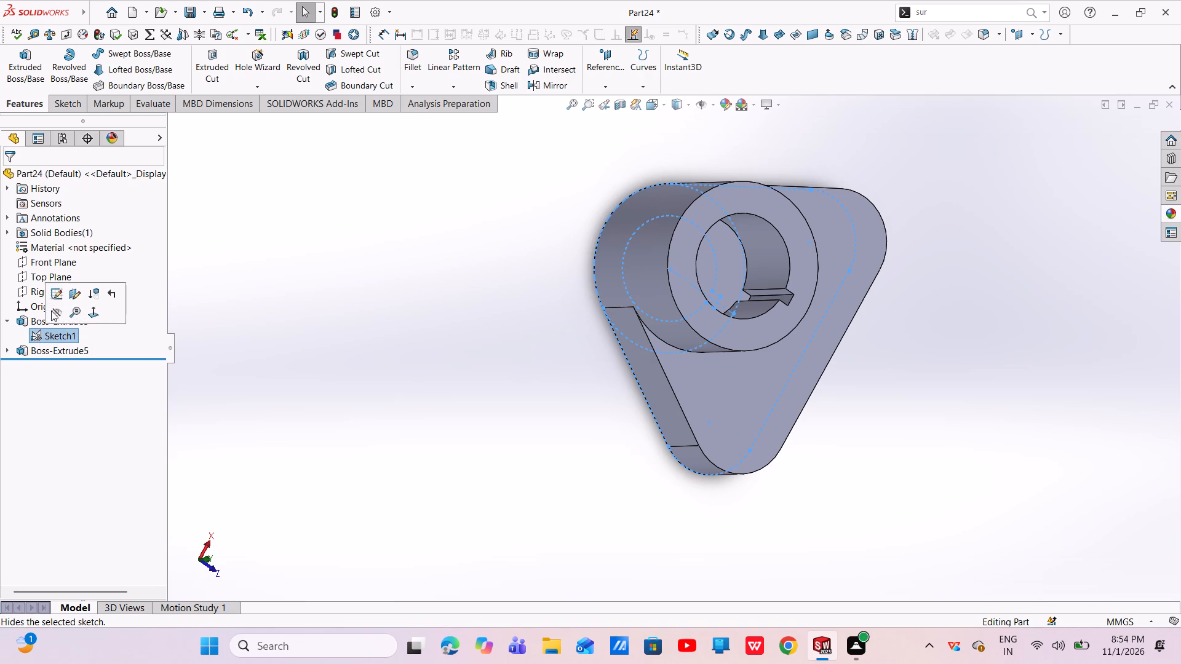
scroll(580, 351, up, 4)
middle_drag(642, 334, 750, 292)
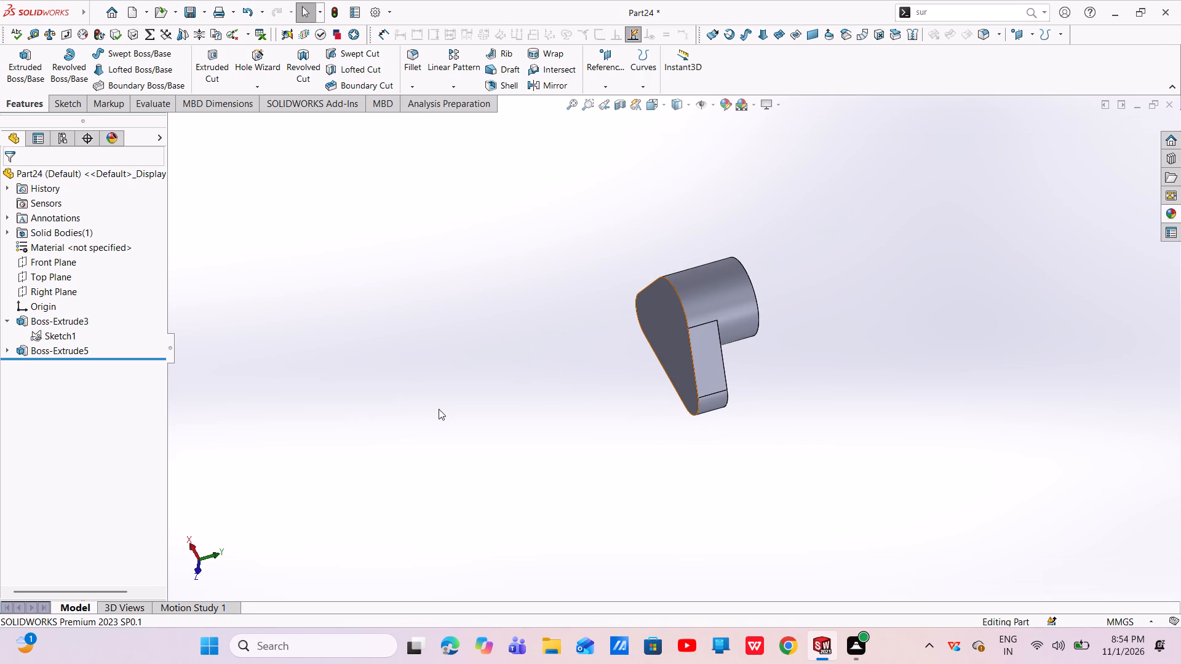
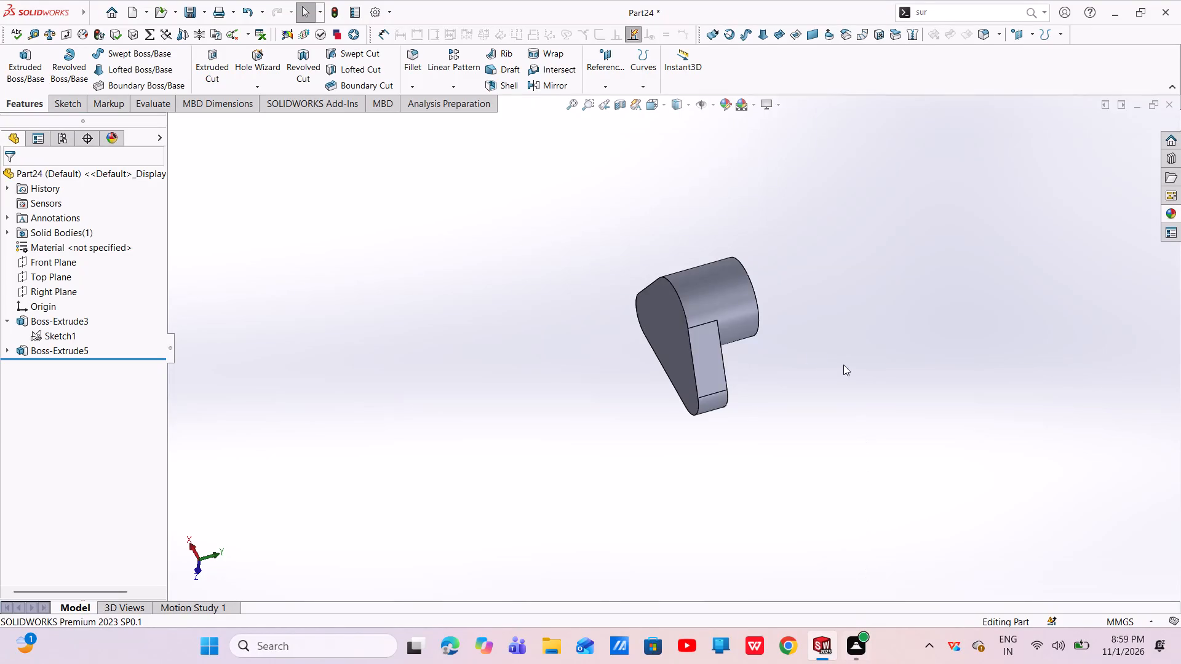
Start a sketch on the base face inside the ring's bore and convert the face's keyed outline into sketch entities.
middle_drag(837, 362, 699, 372)
scroll(826, 359, down, 1)
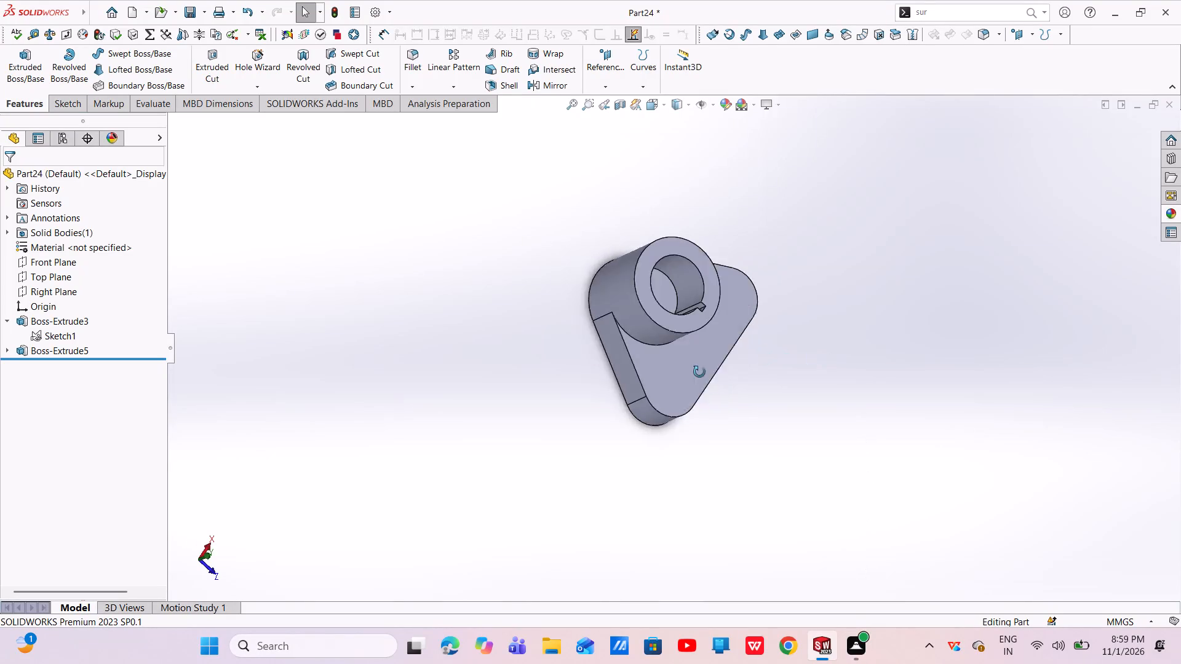
middle_drag(699, 372, 666, 381)
scroll(687, 323, down, 3)
middle_drag(721, 366, 747, 388)
scroll(736, 377, up, 1)
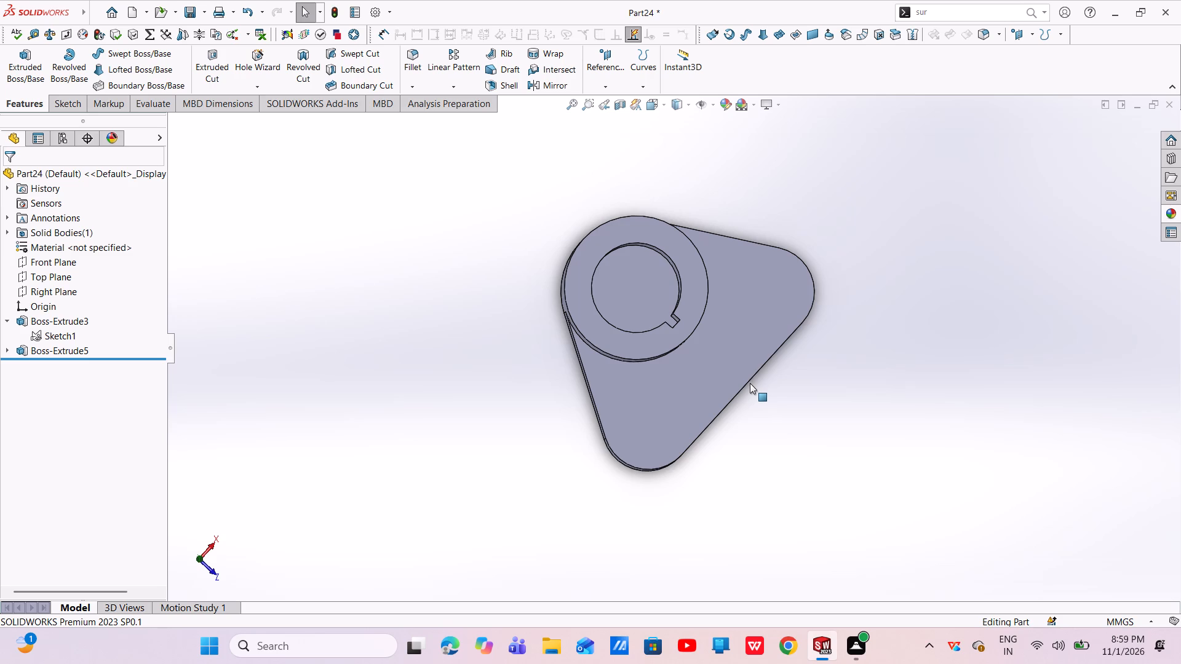
click(630, 245)
middle_drag(636, 262, 610, 258)
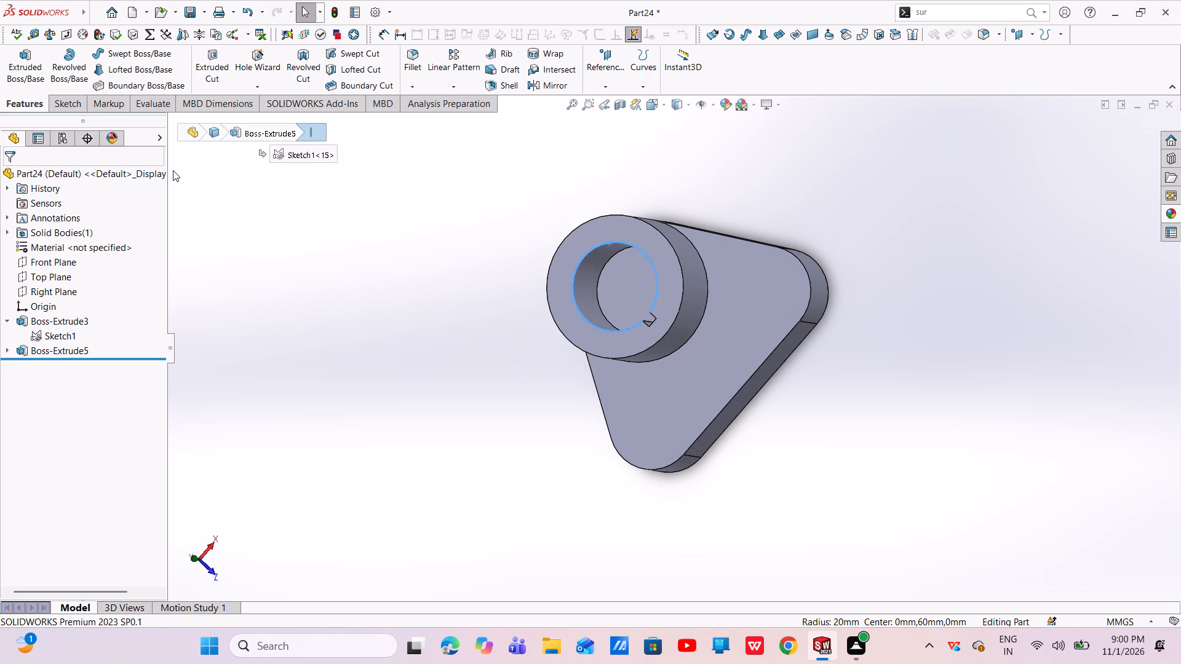
key(Escape)
key(Escape)
click(618, 282)
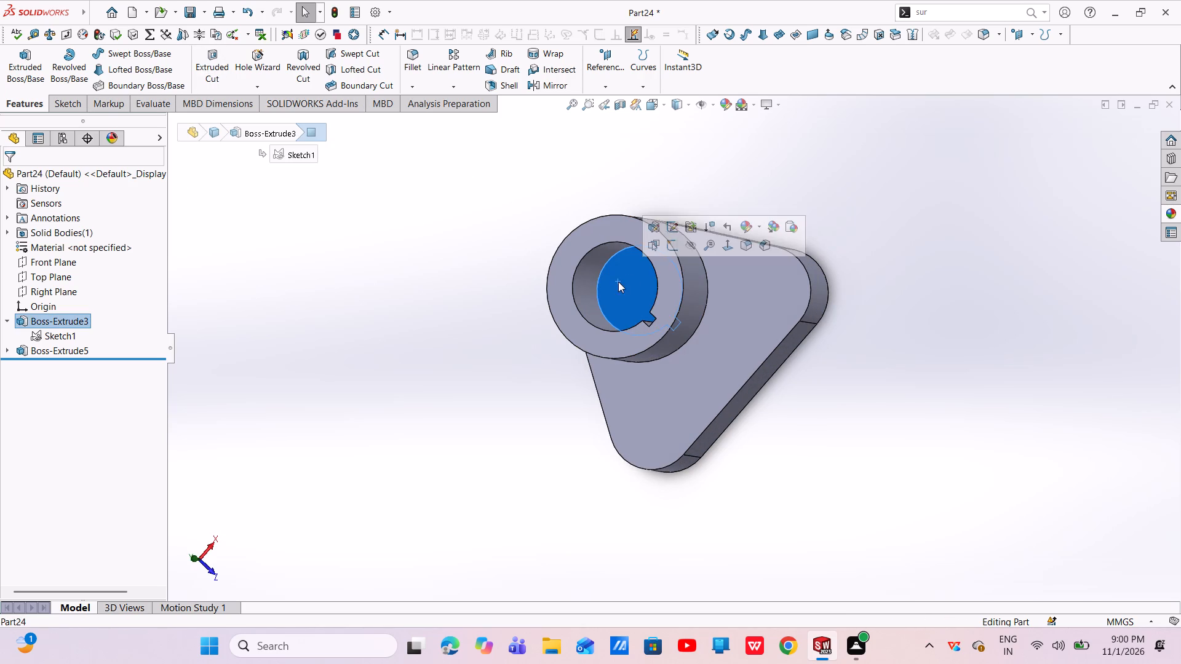
click(670, 248)
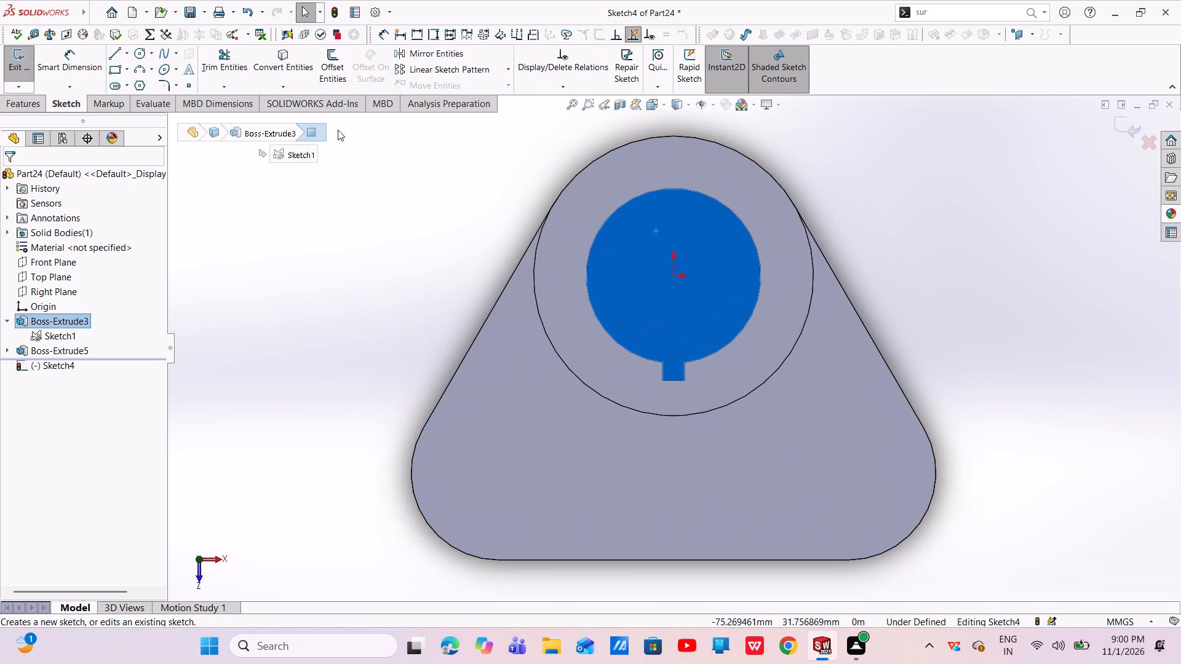
click(280, 69)
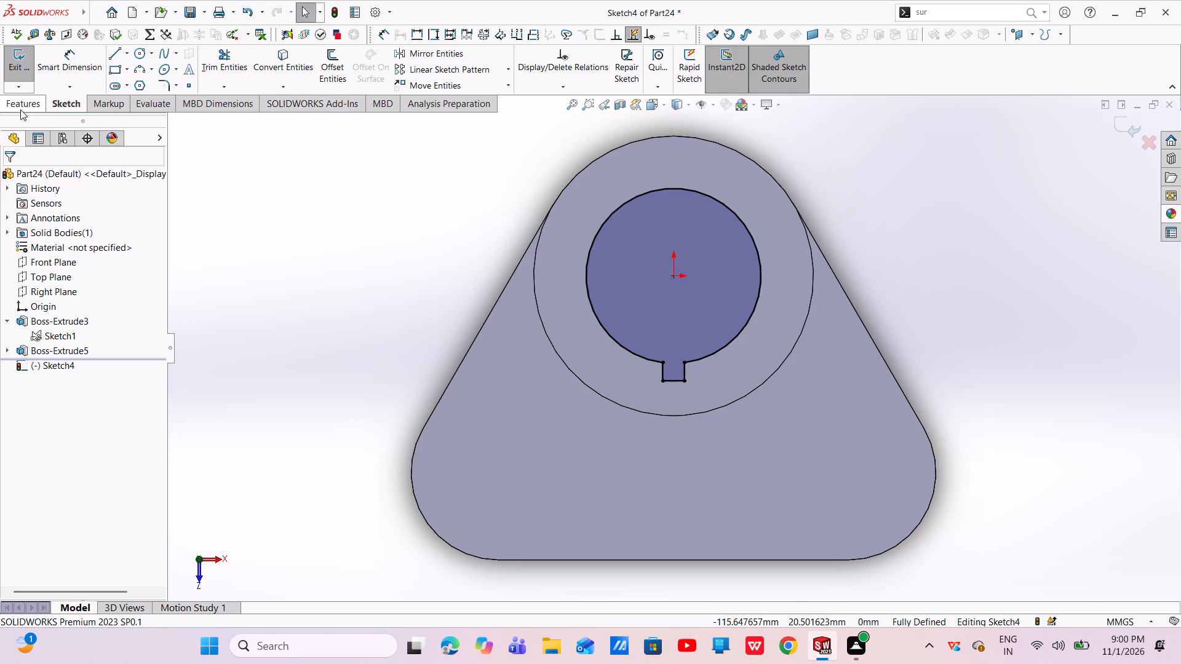
Cut the converted keyed outline through the base with an Extruded Cut set to Through All.
click(20, 109)
click(222, 60)
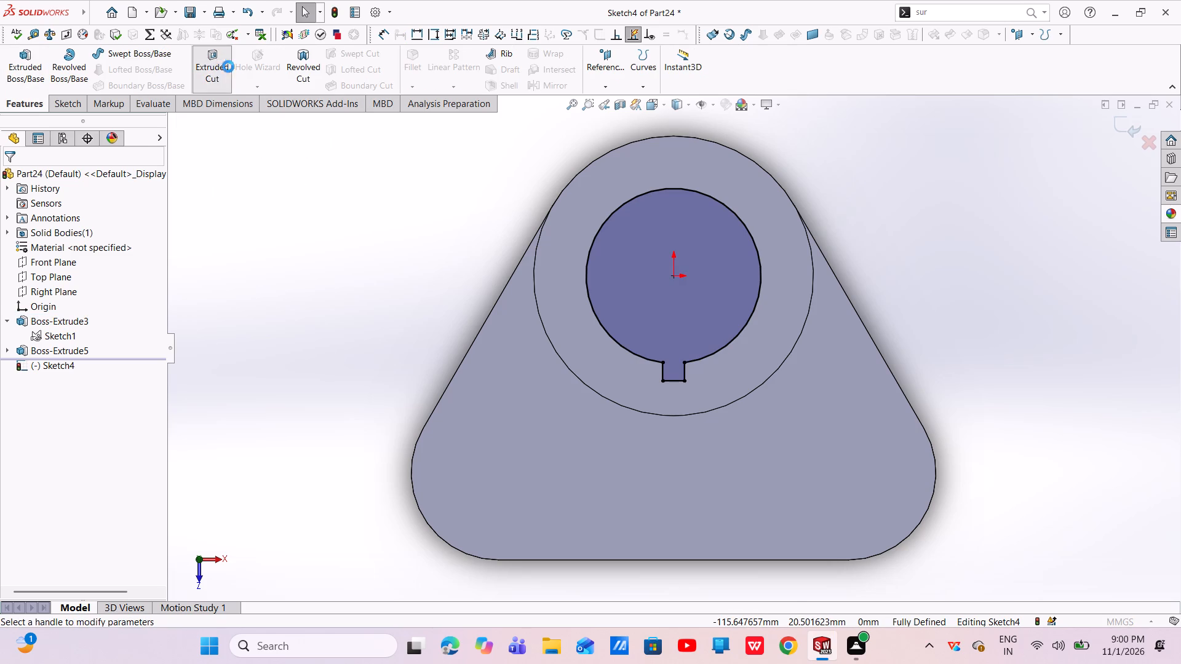
middle_drag(563, 304, 440, 328)
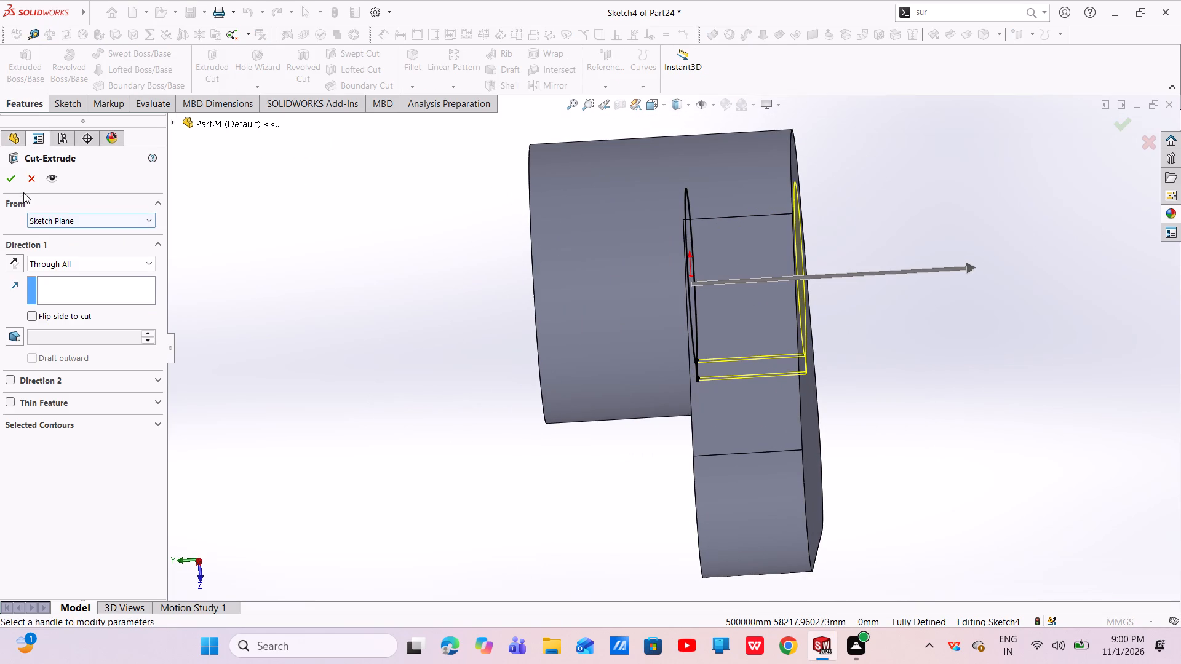
click(14, 179)
Examine the keyed bore through the ring and base from several angles.
middle_drag(761, 311, 868, 256)
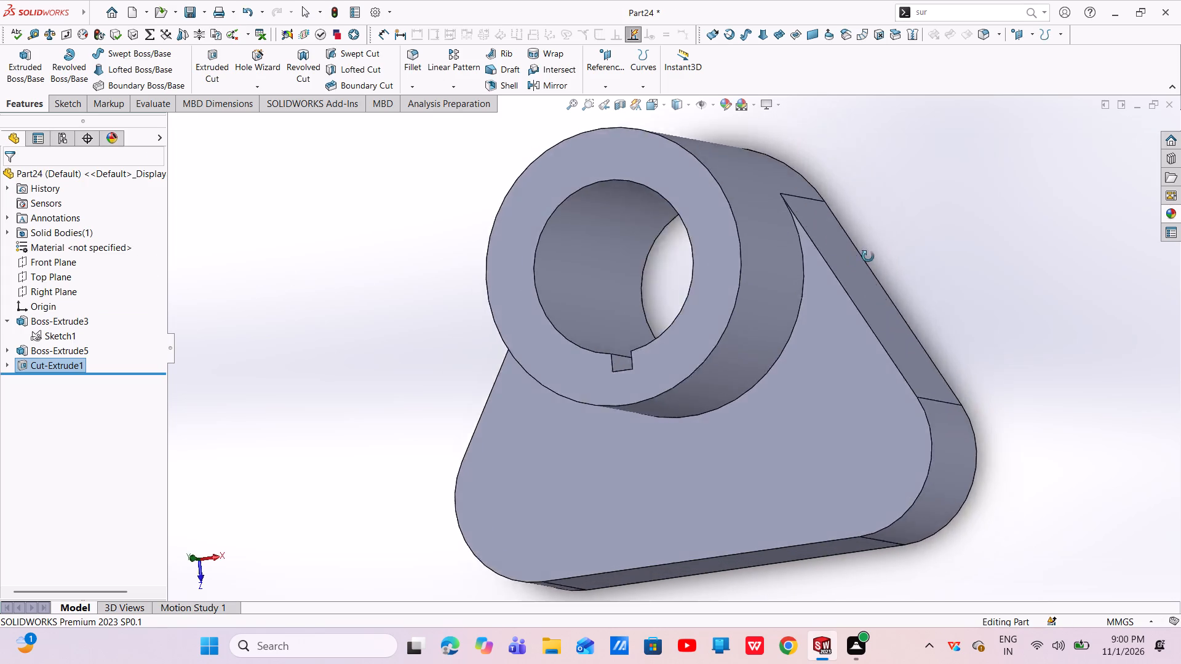
middle_drag(868, 256, 883, 293)
scroll(583, 309, down, 5)
middle_drag(634, 294, 604, 301)
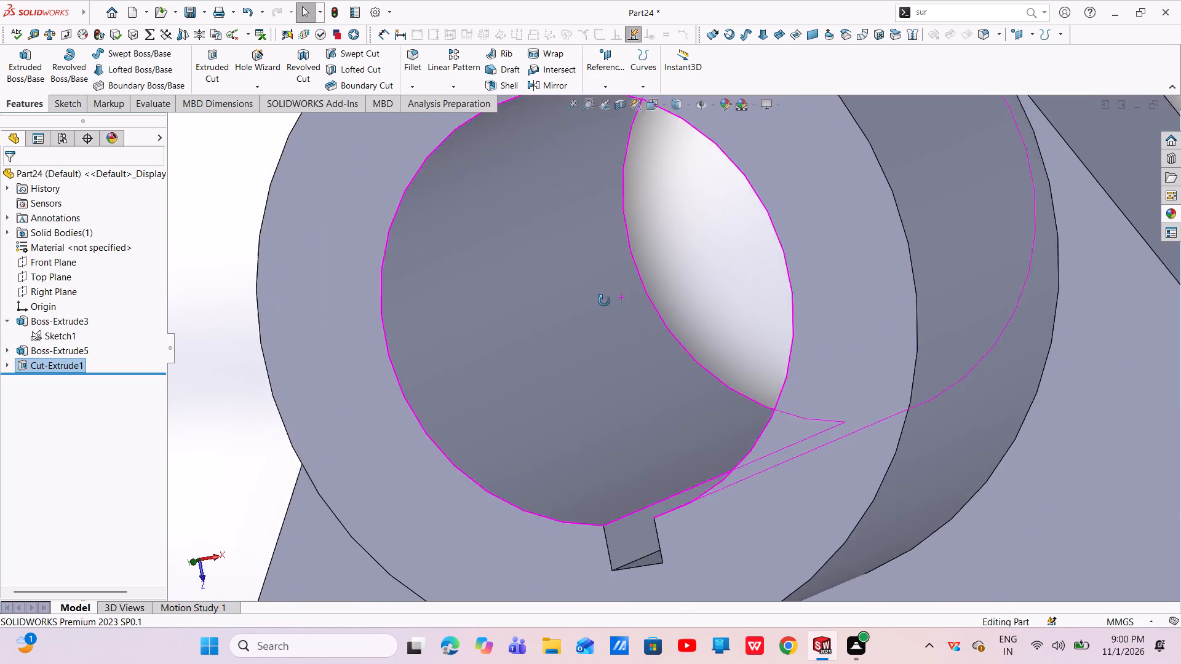
middle_drag(604, 301, 601, 302)
scroll(613, 289, up, 4)
middle_drag(606, 307, 624, 255)
scroll(666, 288, up, 2)
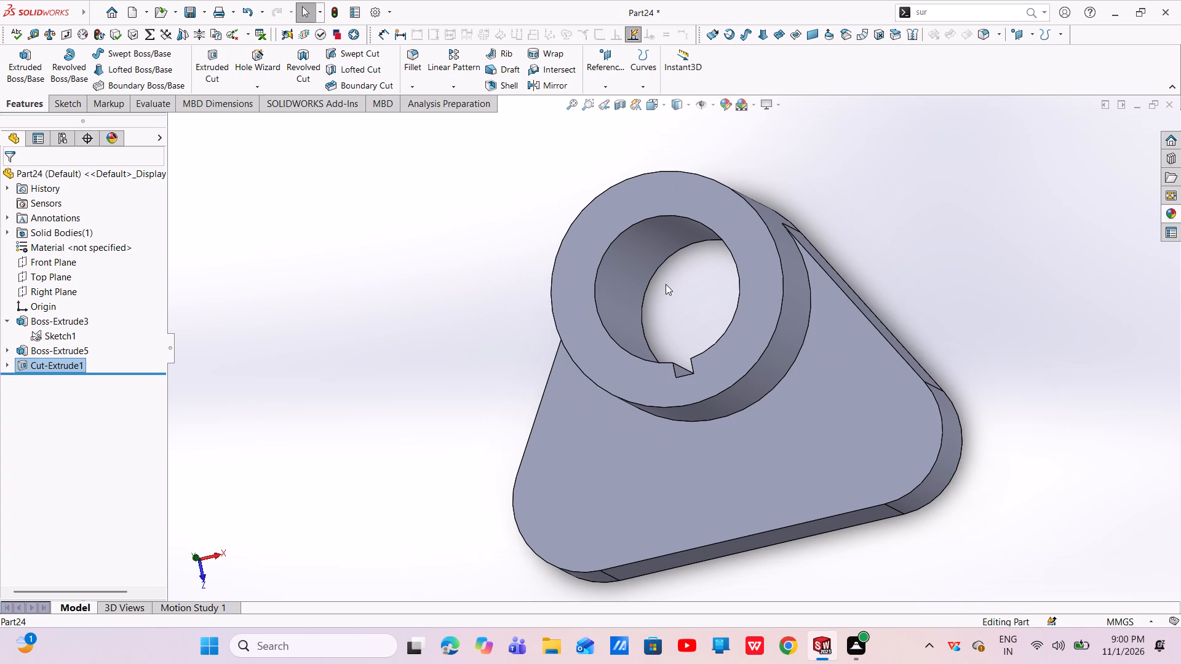
Start a Hole Wizard counterbore on the base's upper face with ANSI Metric standard and type Hex Bolt - ANSI B18.2.3.5M.
click(771, 479)
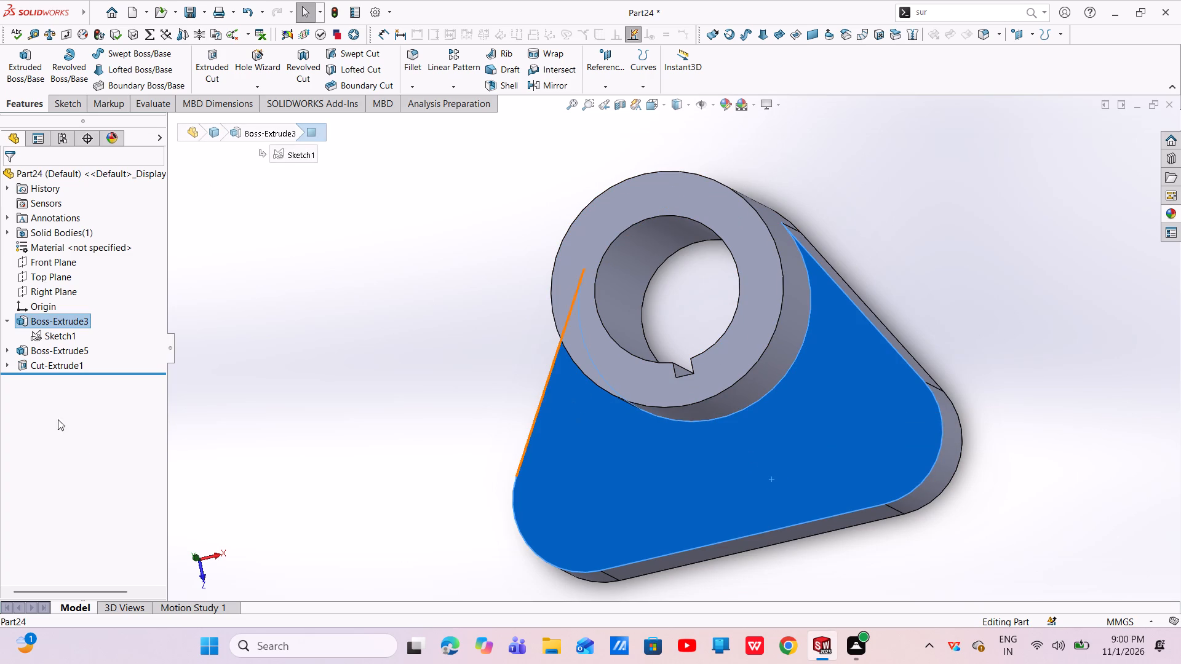
right_click(324, 405)
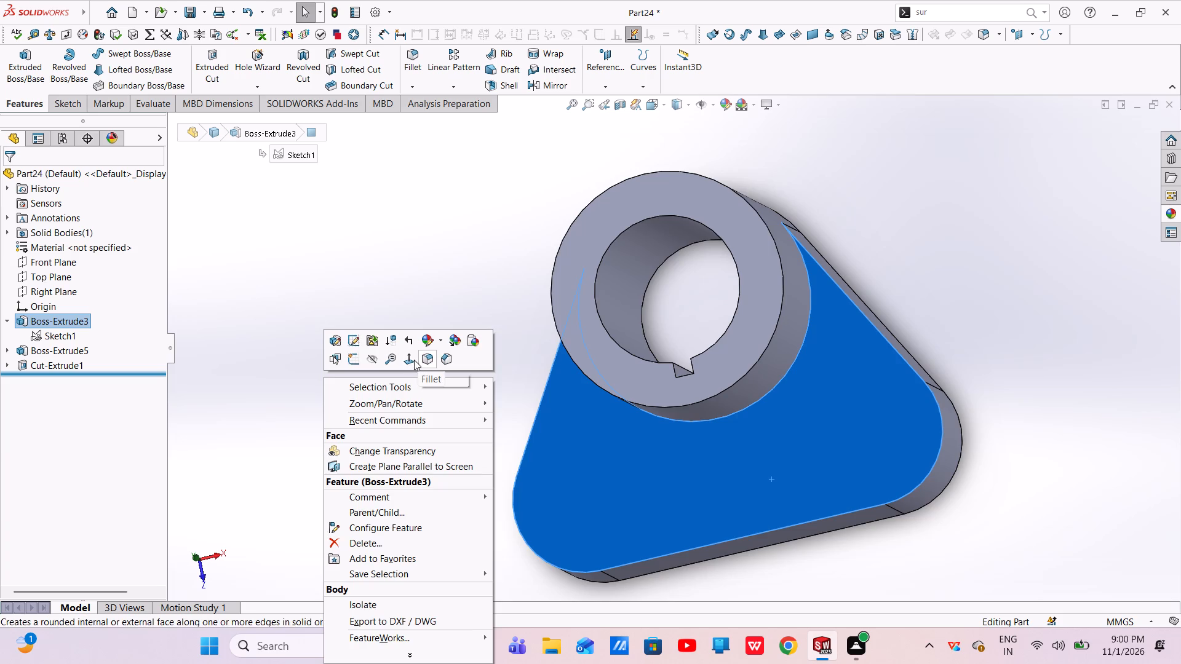
click(412, 360)
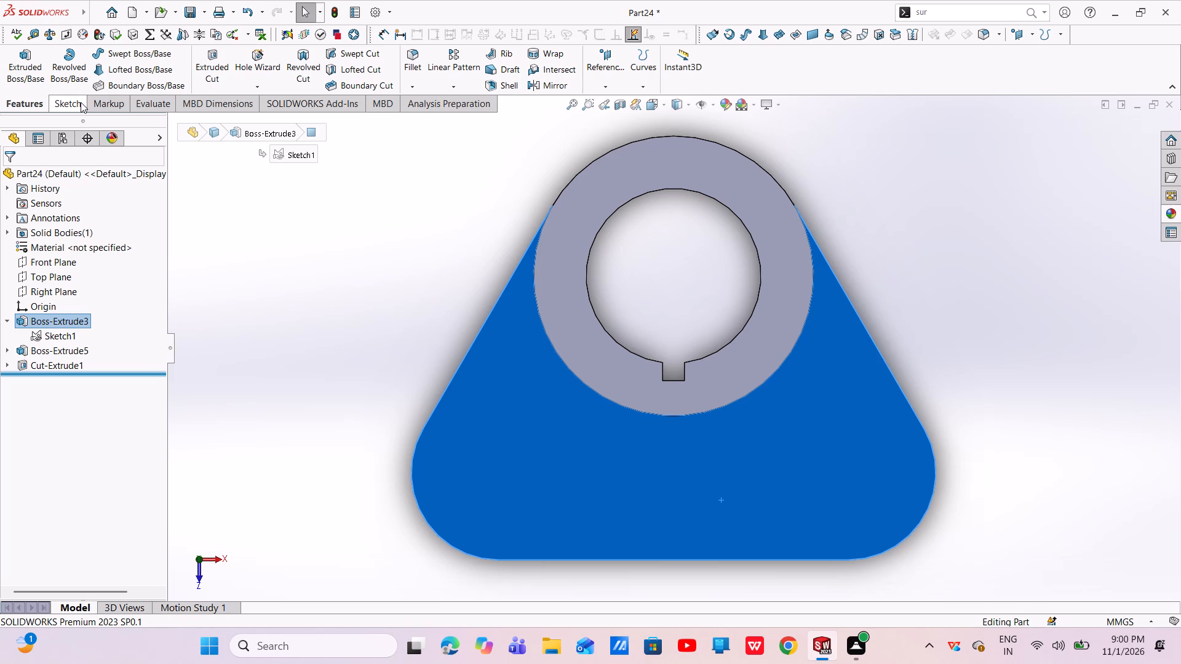
click(251, 69)
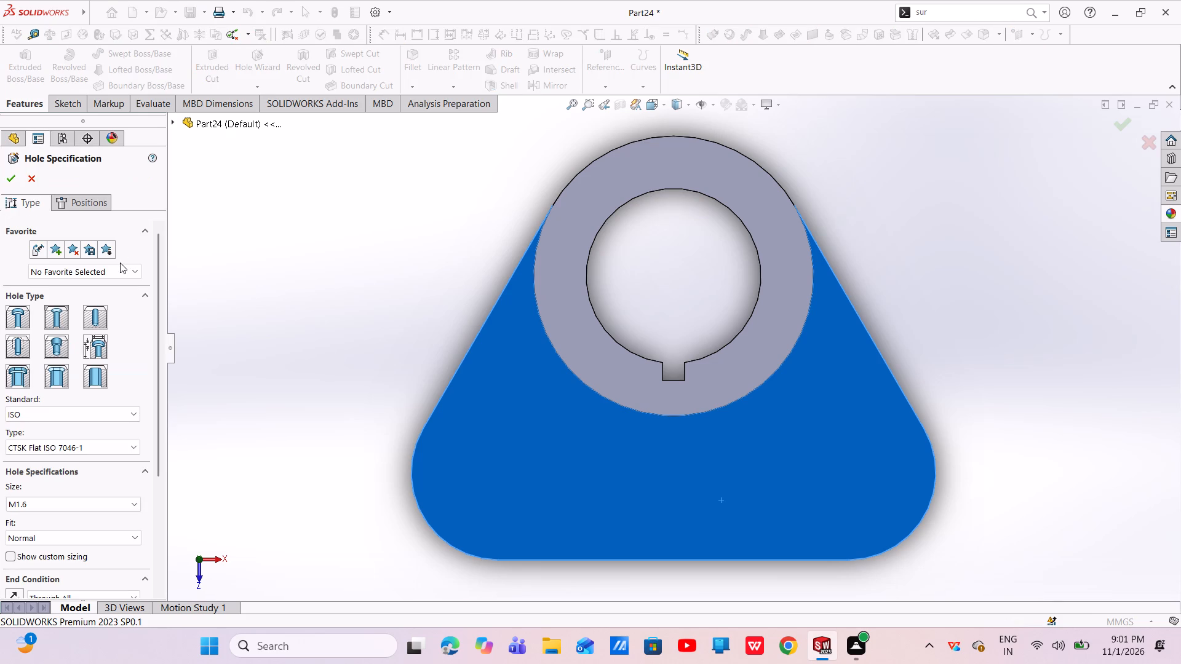
click(24, 321)
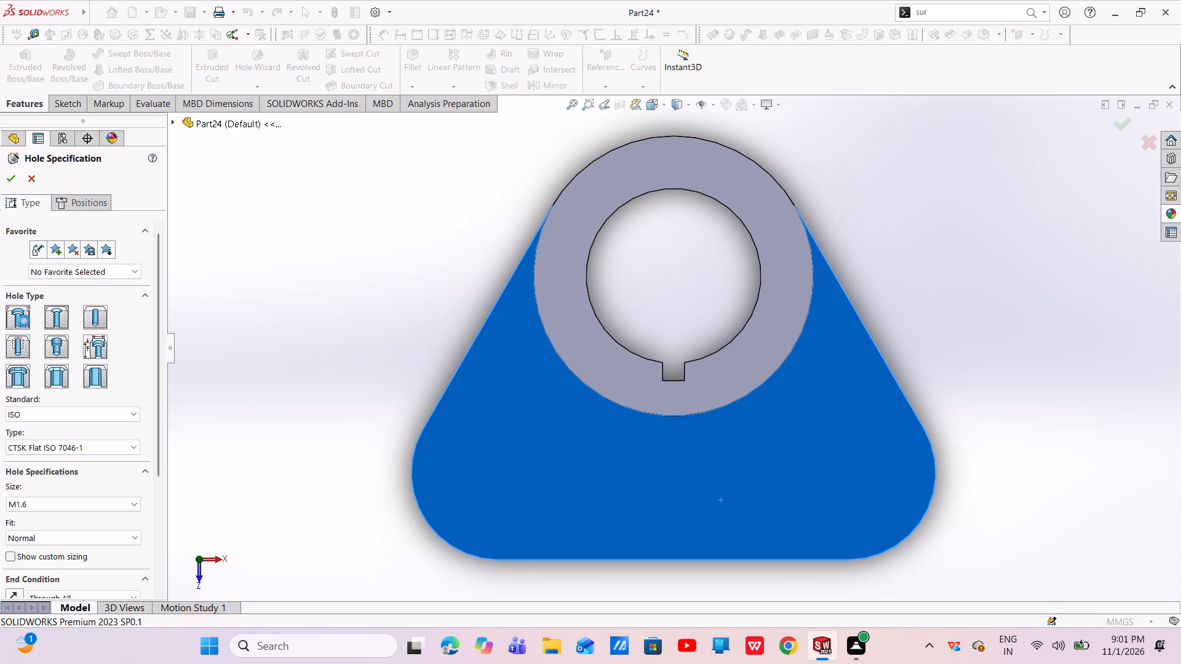
click(24, 321)
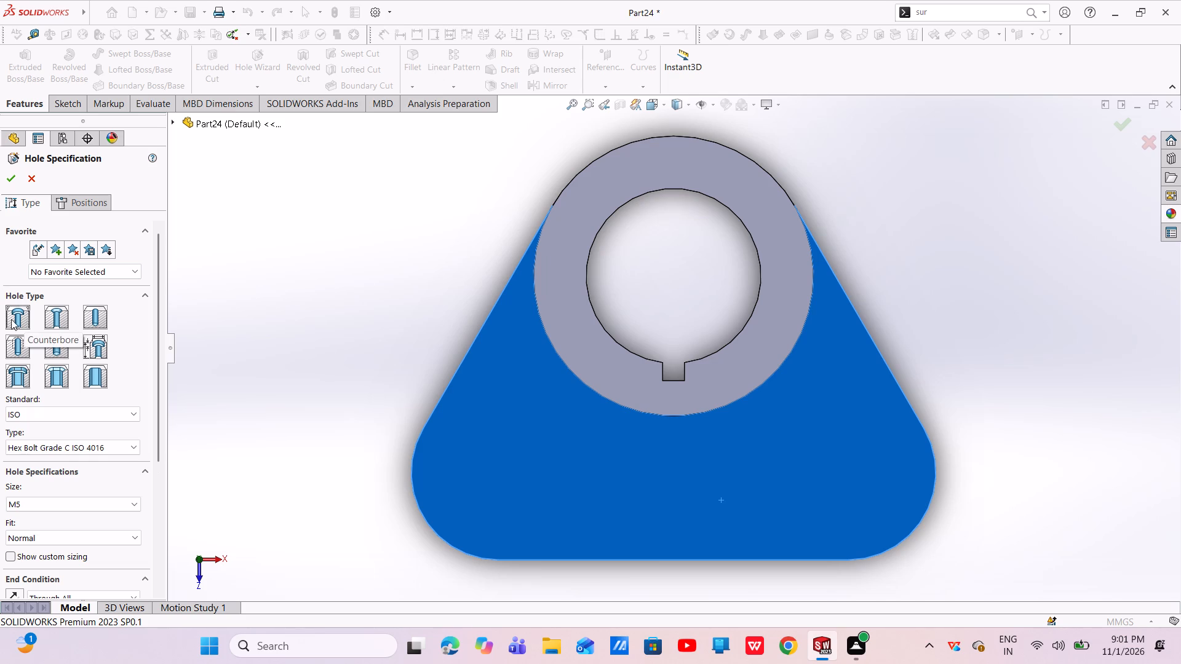
click(71, 414)
scroll(59, 466, up, 2)
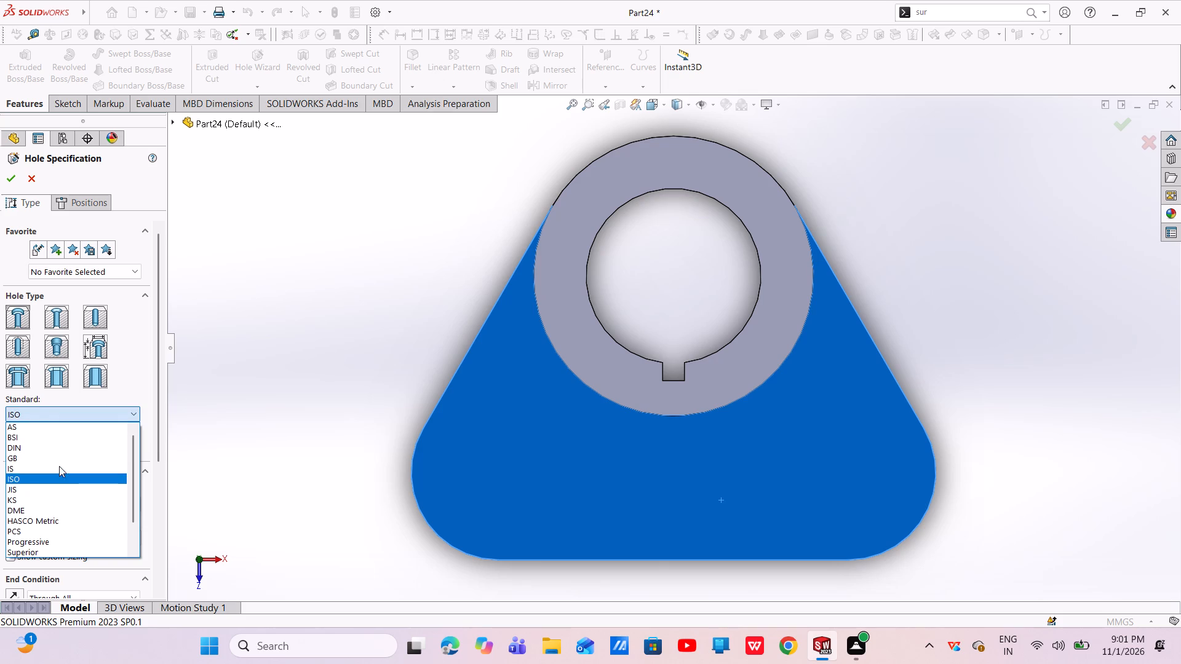
scroll(59, 466, up, 1)
click(54, 441)
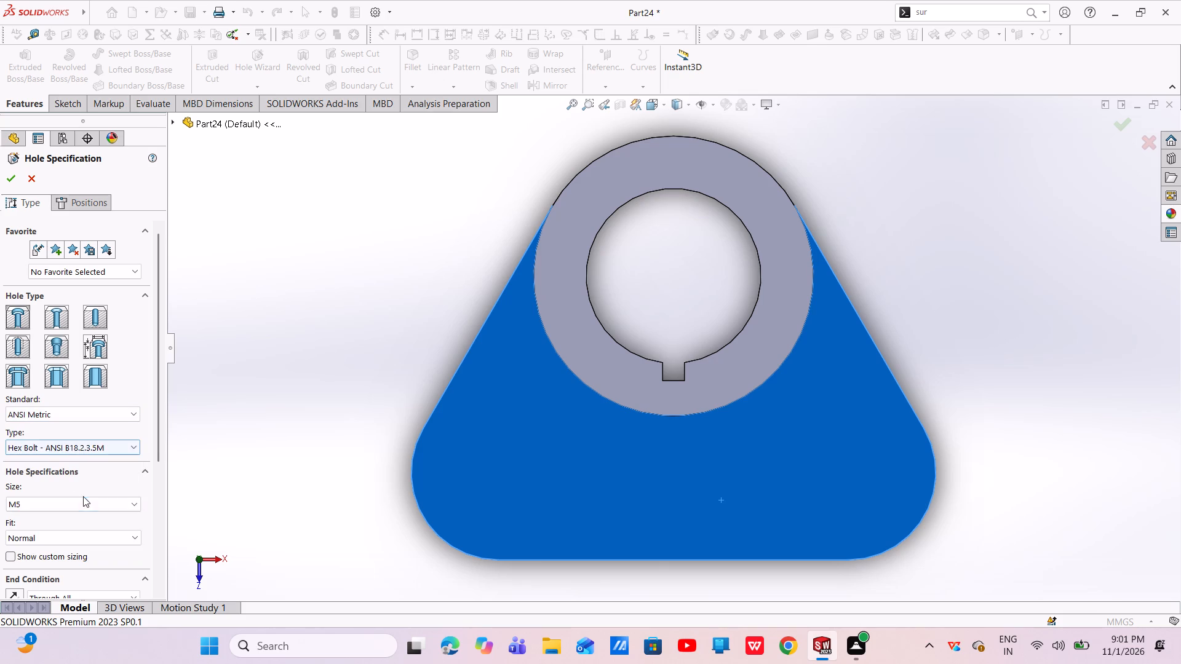
click(113, 448)
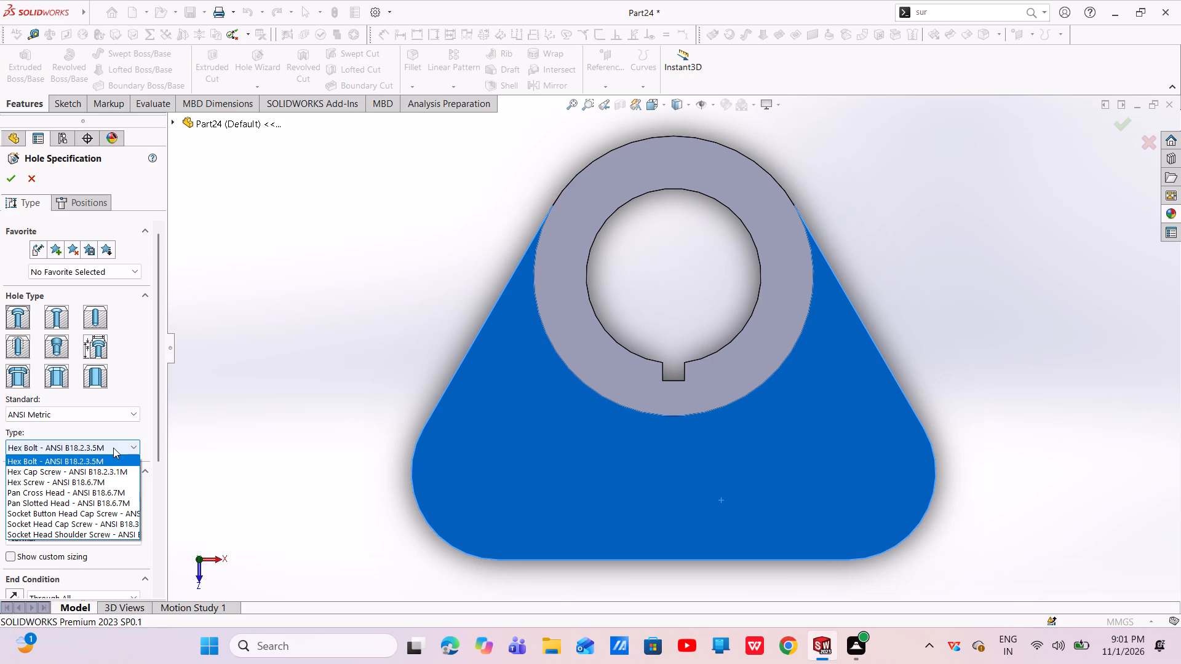
click(113, 462)
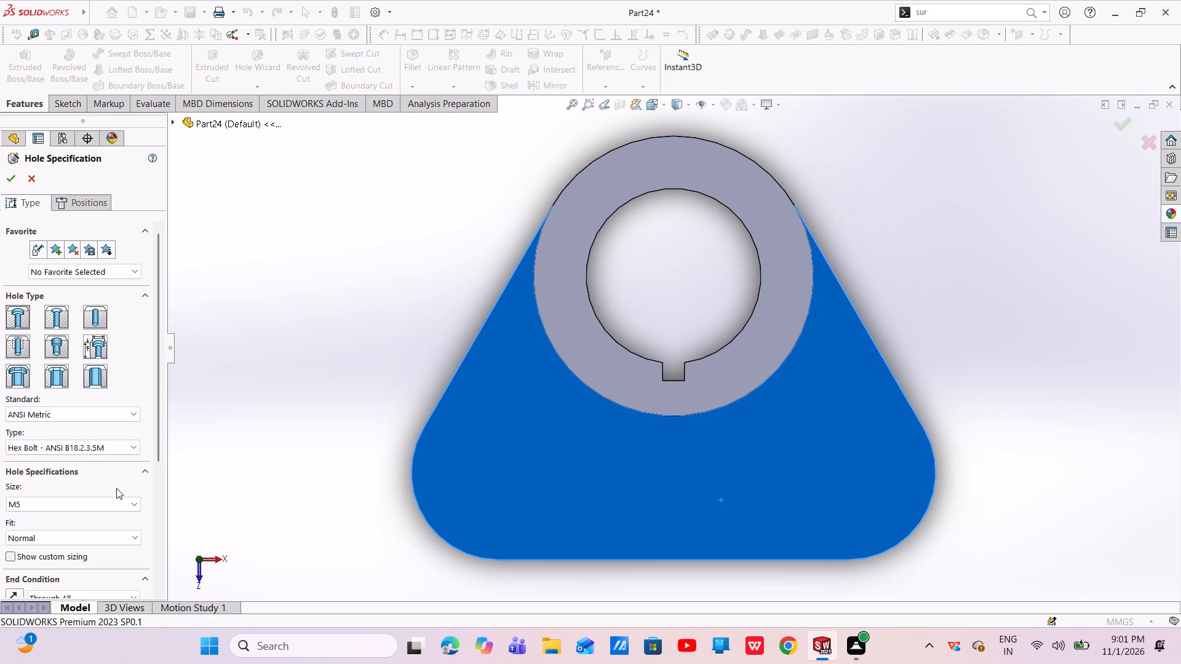
Set the counterbore hole size to M8 with a Close fit.
drag(159, 454, 159, 476)
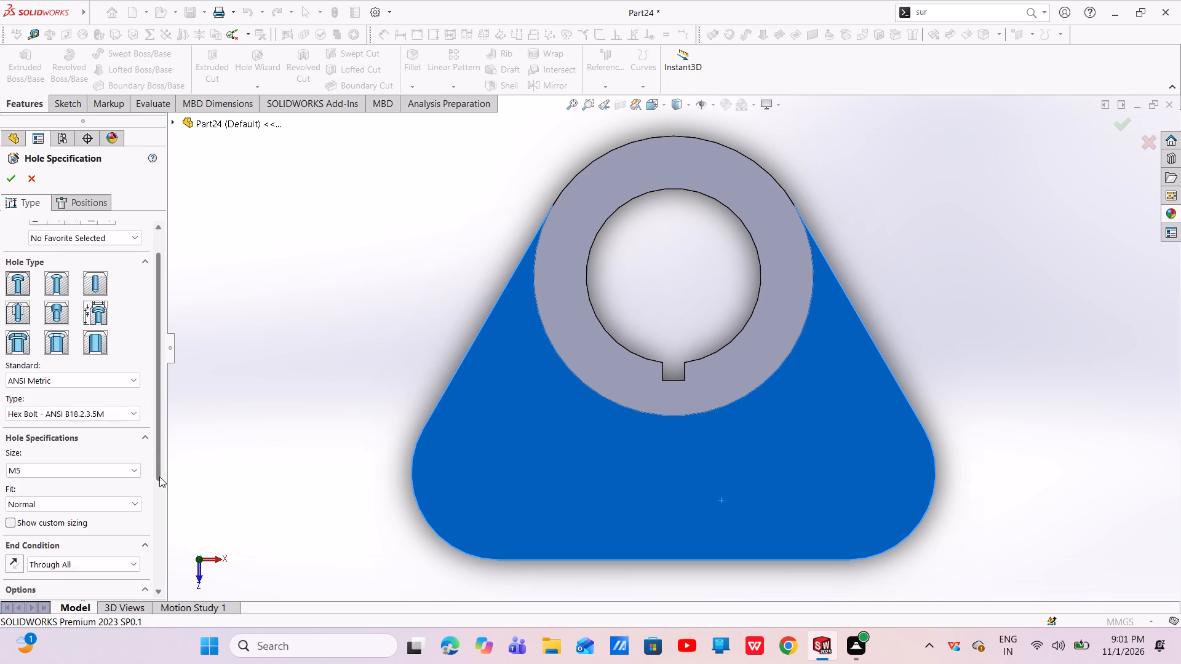
drag(159, 476, 162, 527)
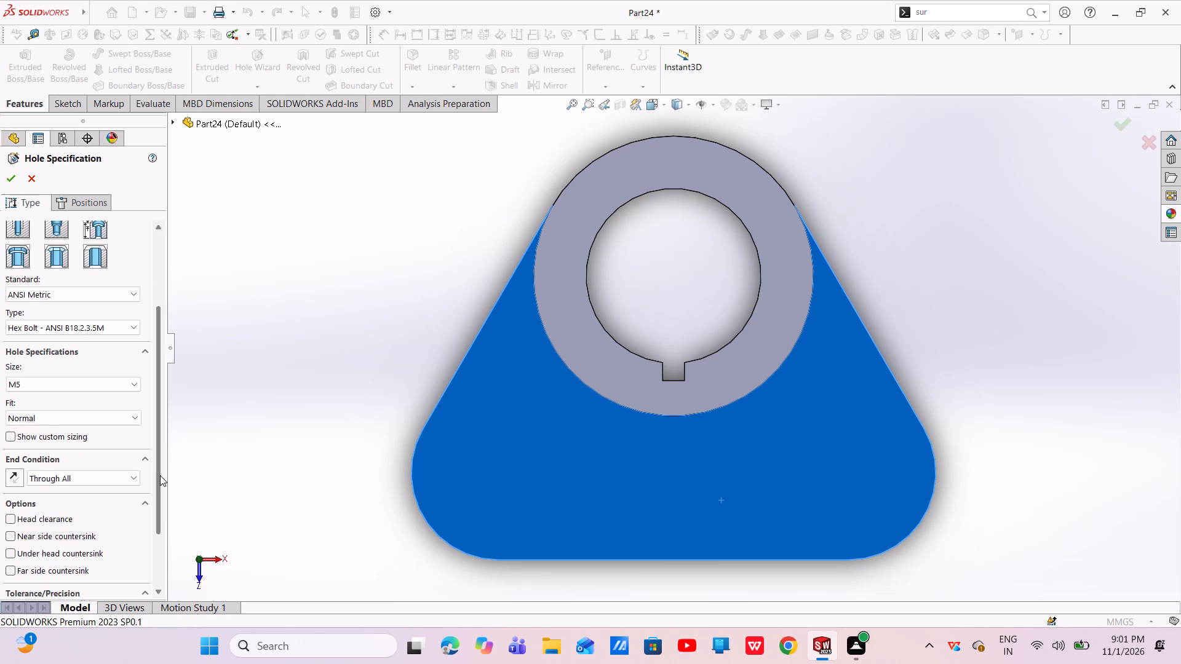
click(124, 389)
click(74, 422)
click(84, 425)
click(59, 432)
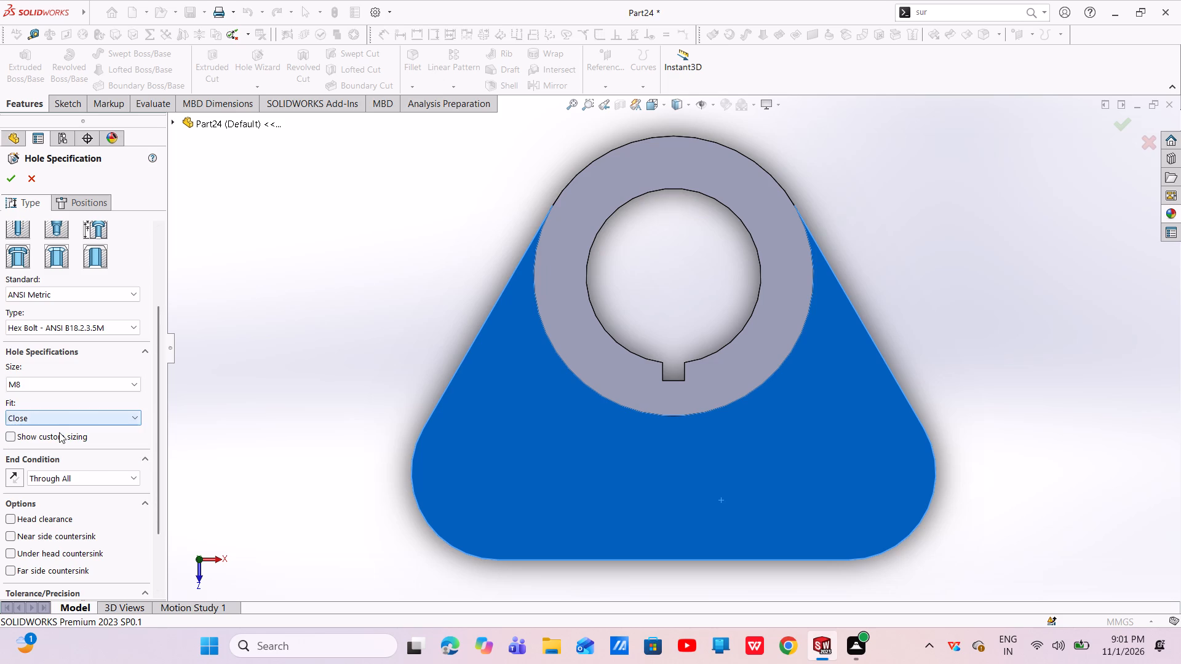
Enable custom sizing with a 14 mm through hole diameter, 24 mm counterbore diameter and 6 mm counterbore depth.
click(14, 435)
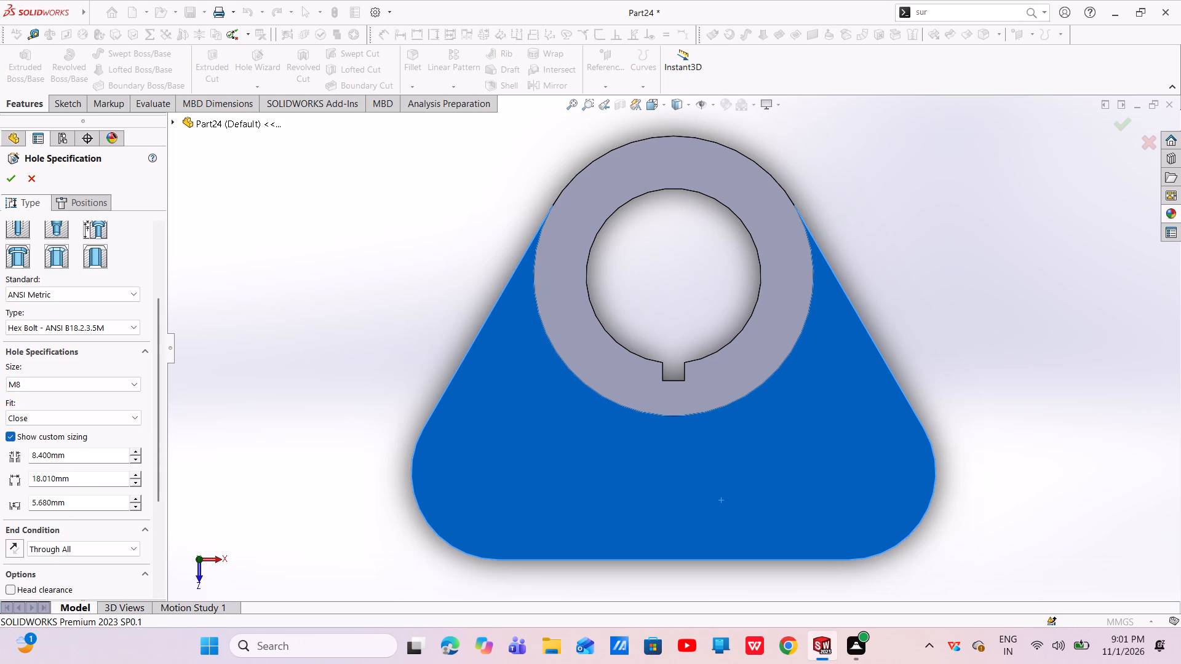
drag(73, 454, 0, 472)
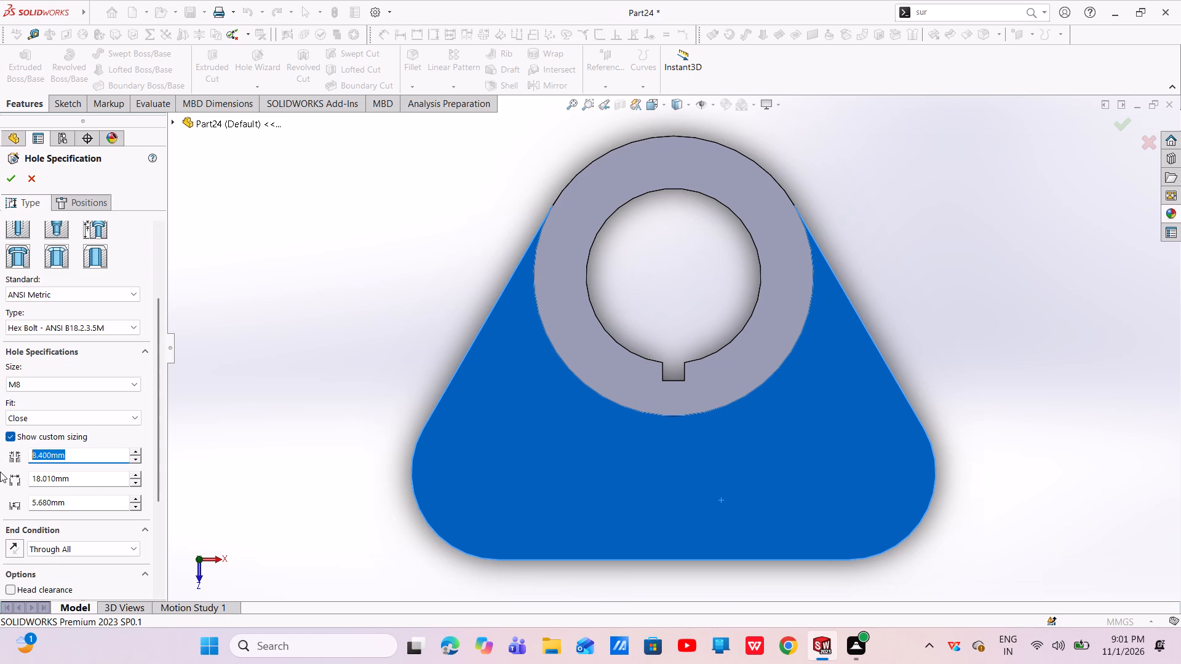
key(BackSpace)
text(14)
key(Return)
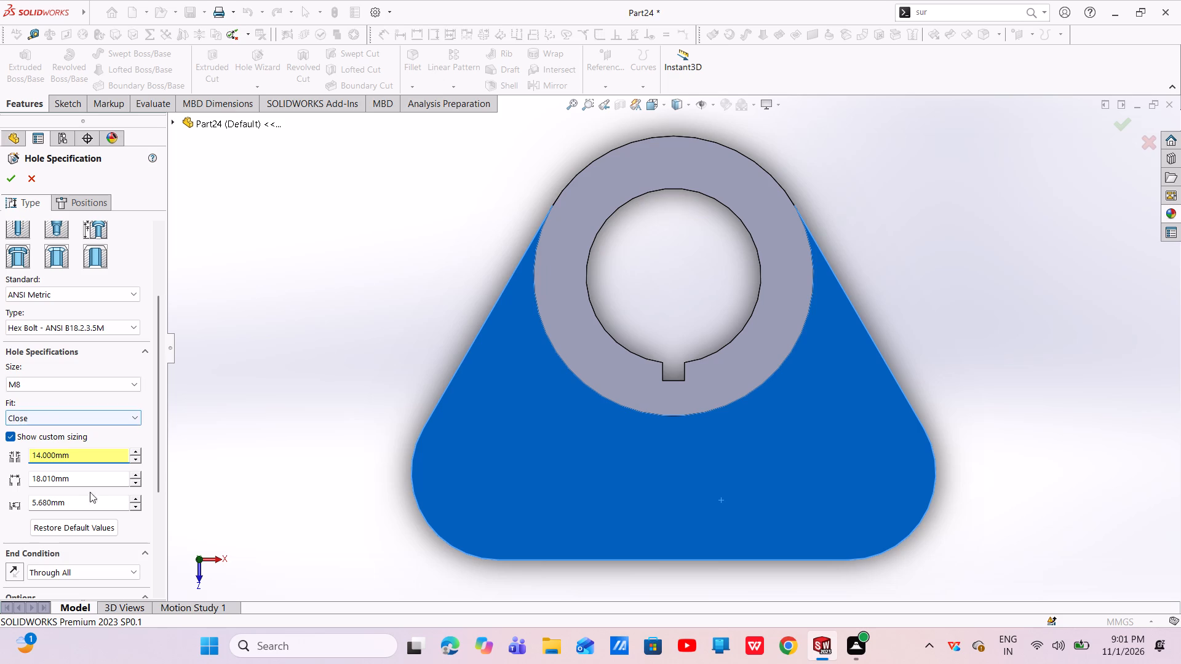
drag(77, 475, 5, 505)
key(BackSpace)
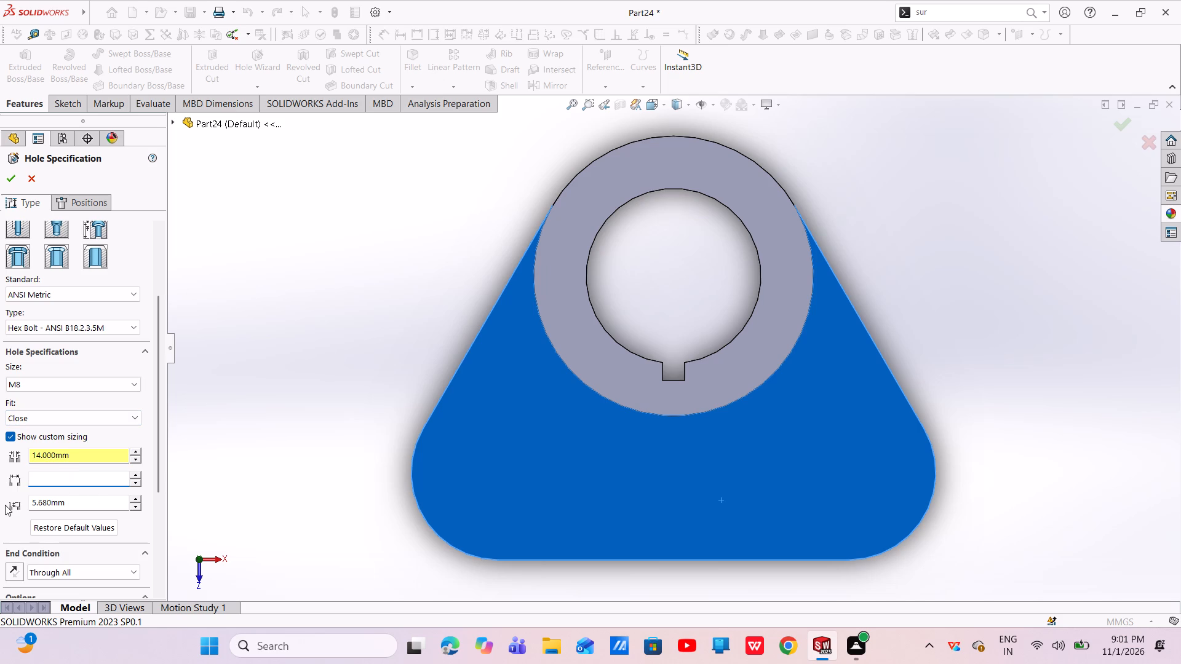
text(24)
key(Return)
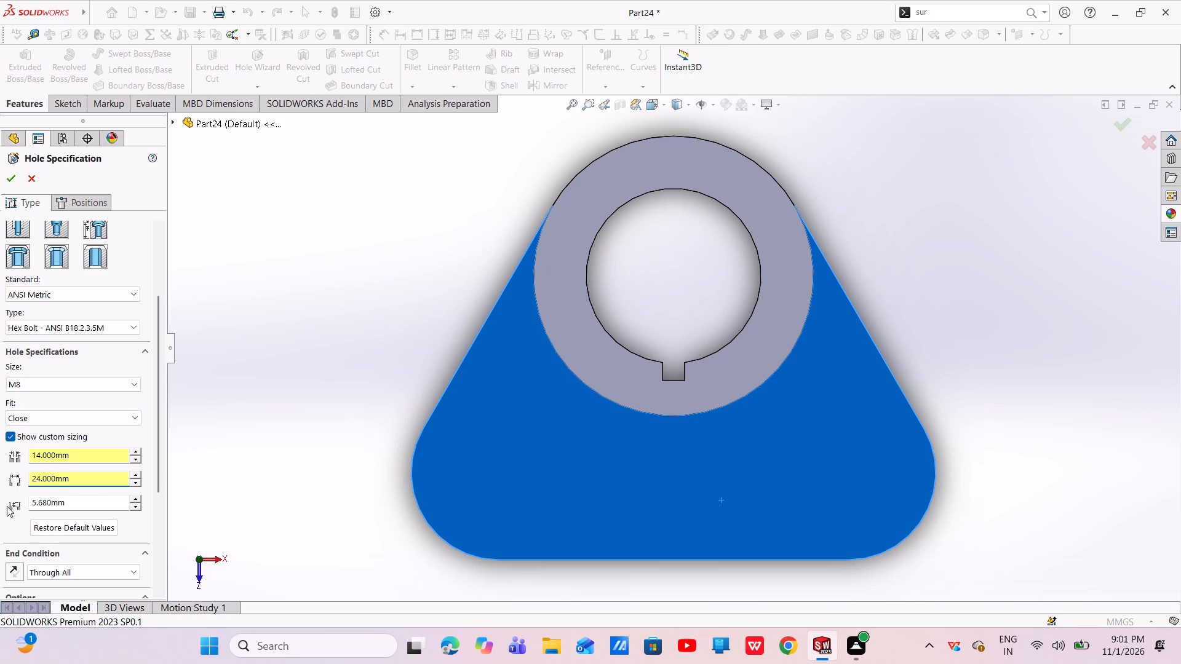
drag(67, 505, 0, 533)
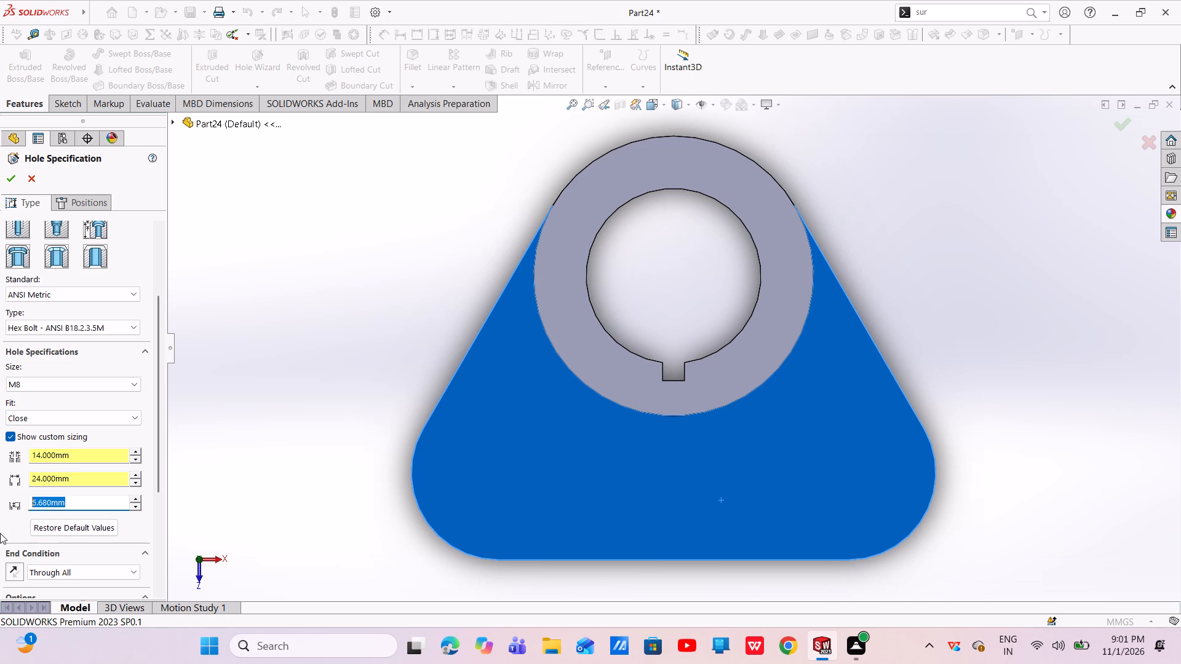
key(BackSpace)
key(6)
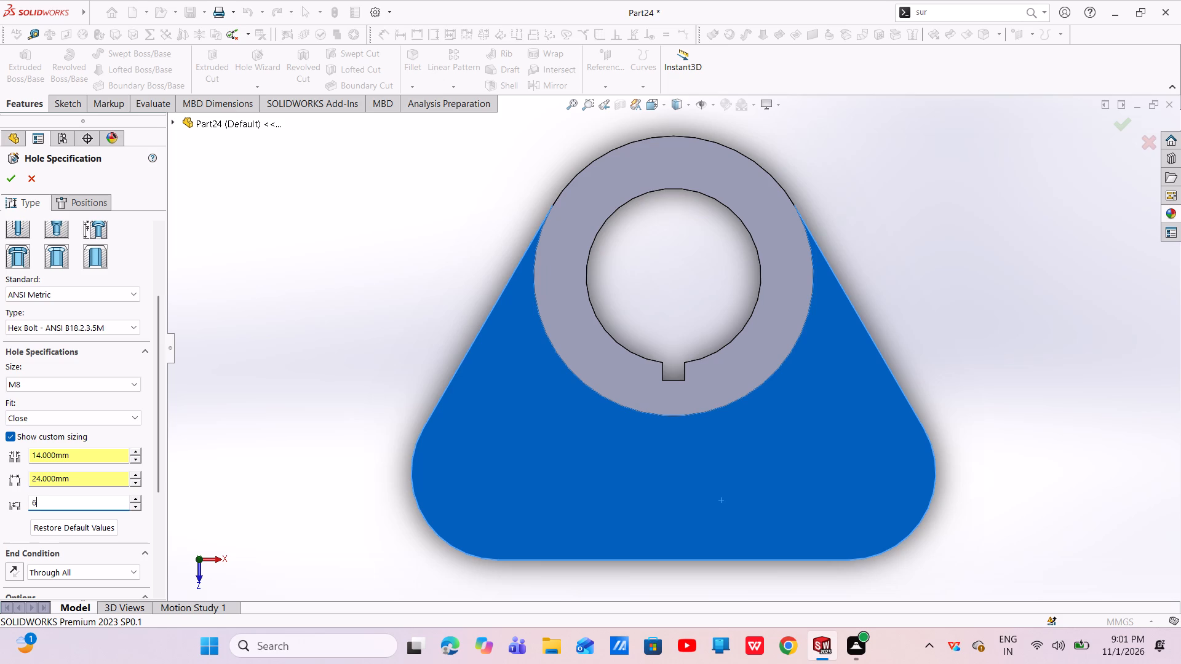
key(Return)
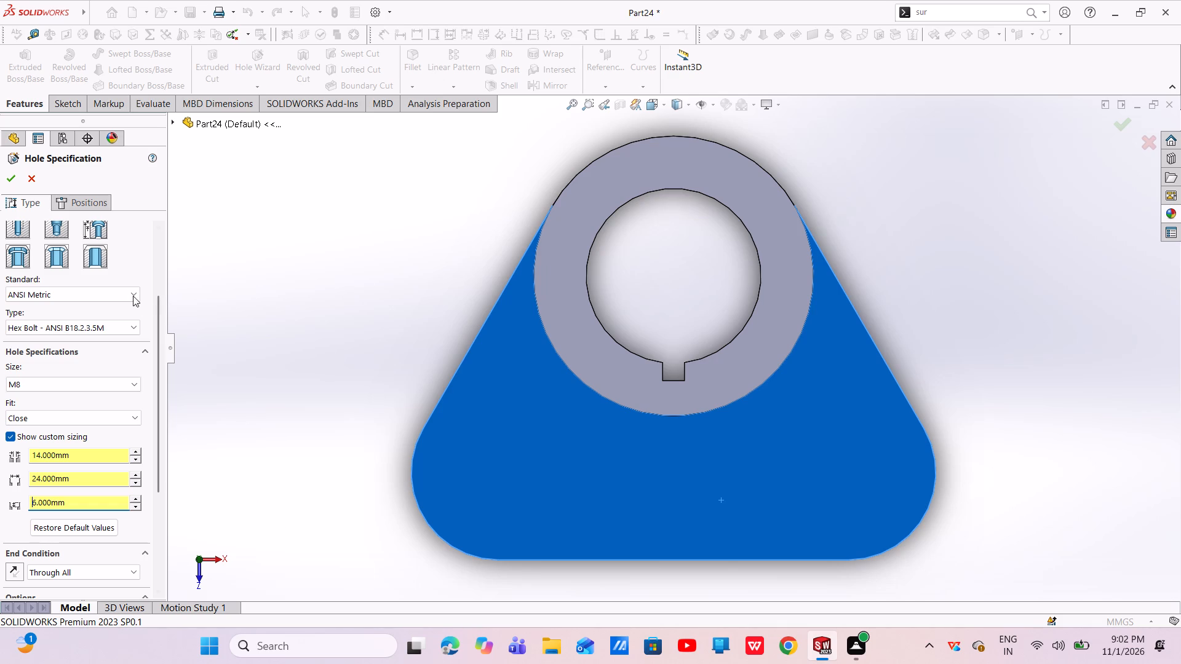
Place two counterbore holes at the centres of the base's two rounded corner arcs and finish the hole feature.
click(87, 198)
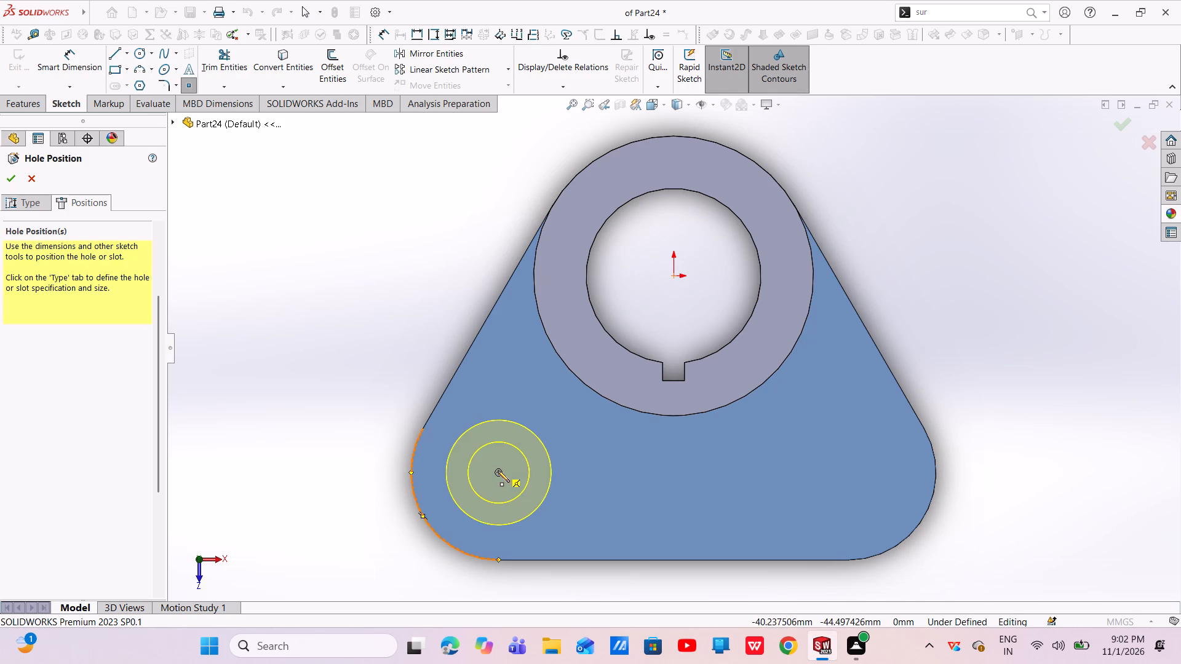
click(497, 470)
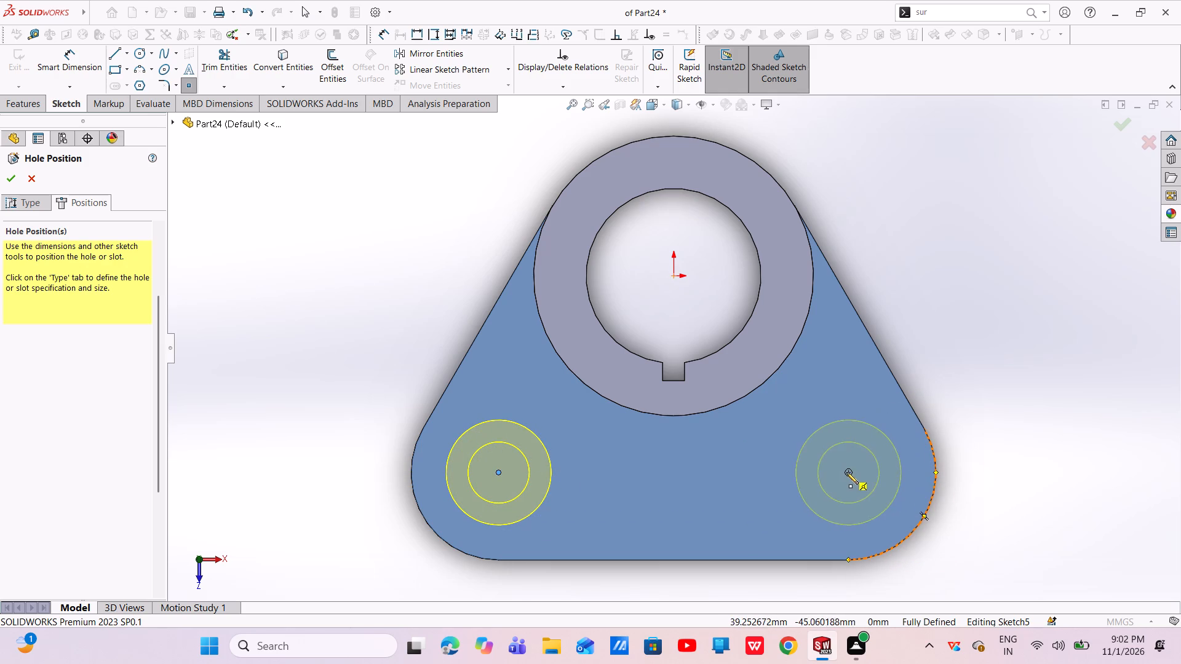
click(848, 471)
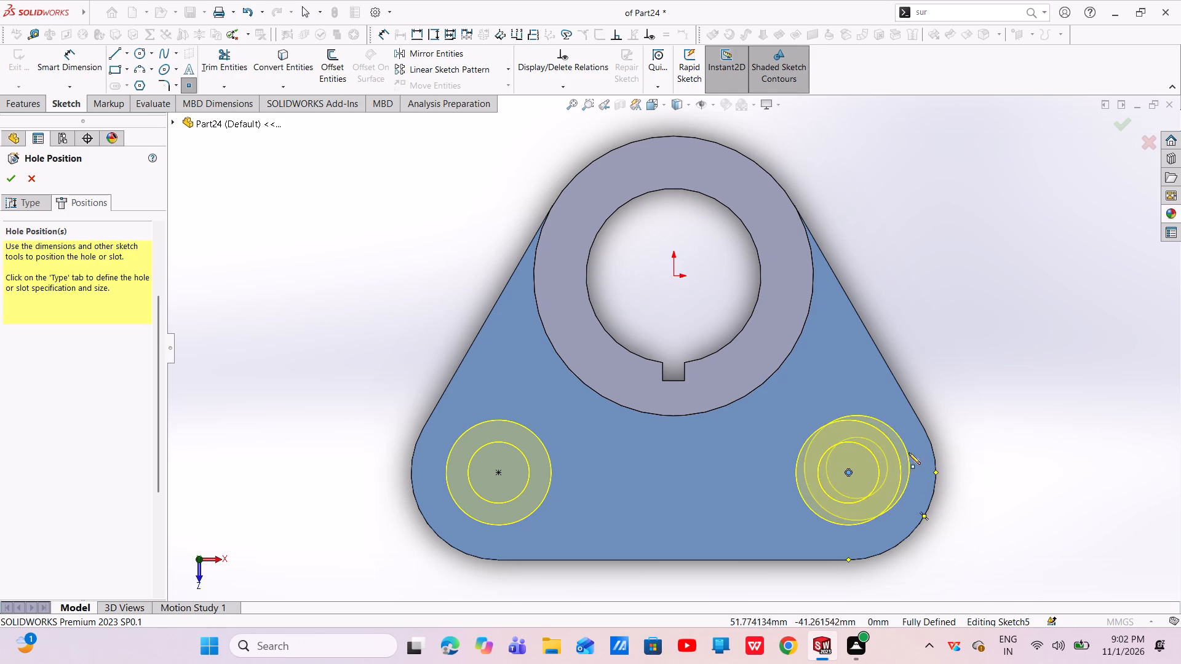
right_click(962, 409)
click(977, 416)
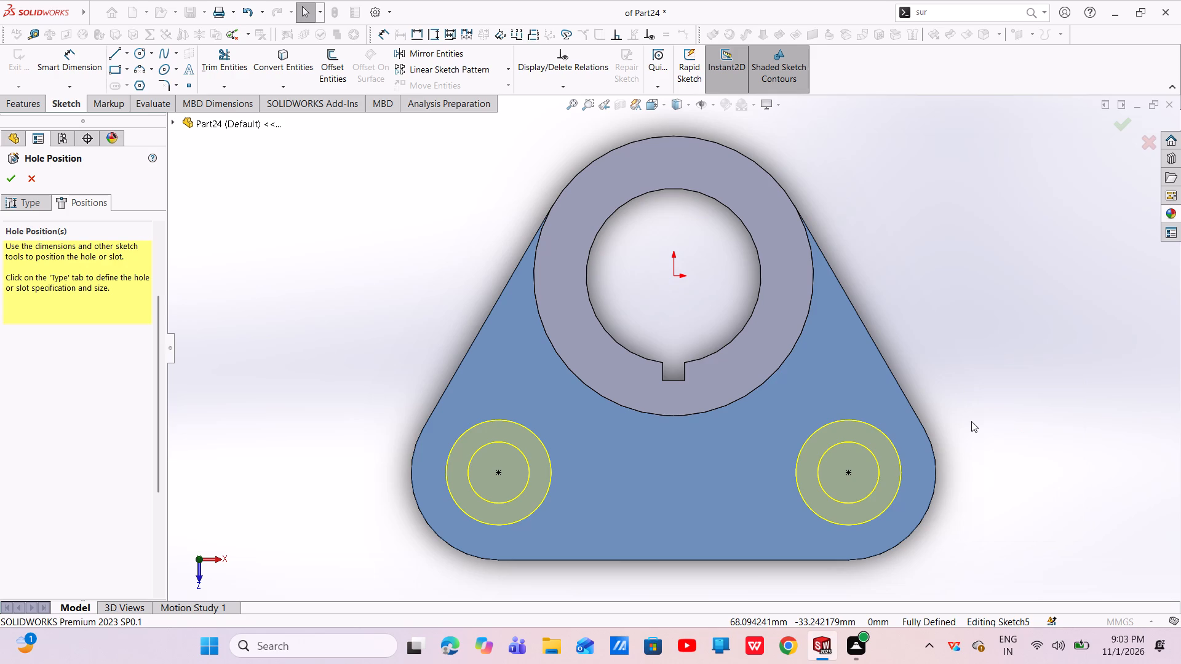
click(10, 175)
middle_drag(621, 498, 608, 395)
scroll(648, 518, up, 2)
middle_click(649, 405)
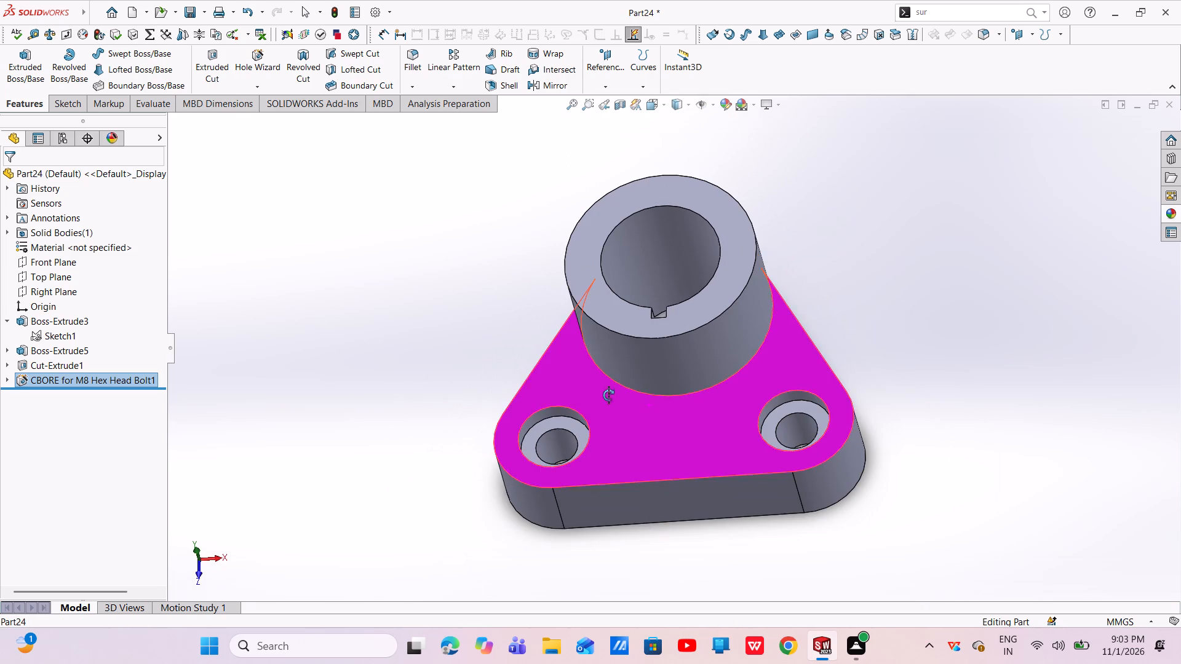
click(472, 384)
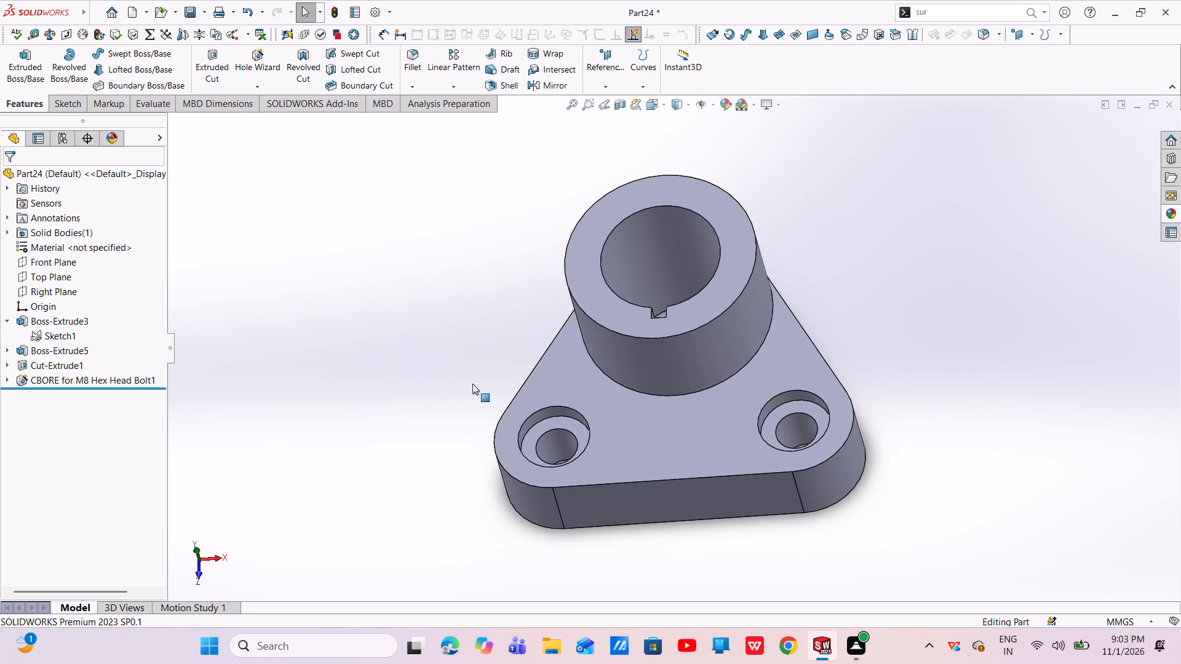
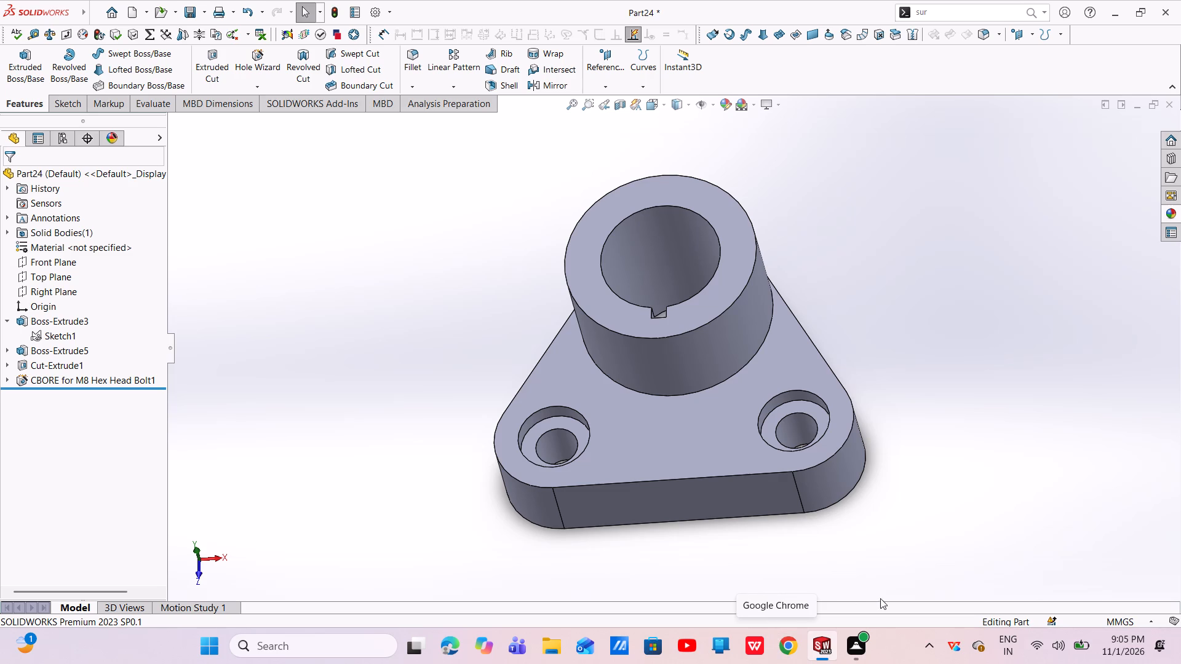
Sketch a vertical centerline about 229 mm long through the origin on the ring's top face.
click(741, 242)
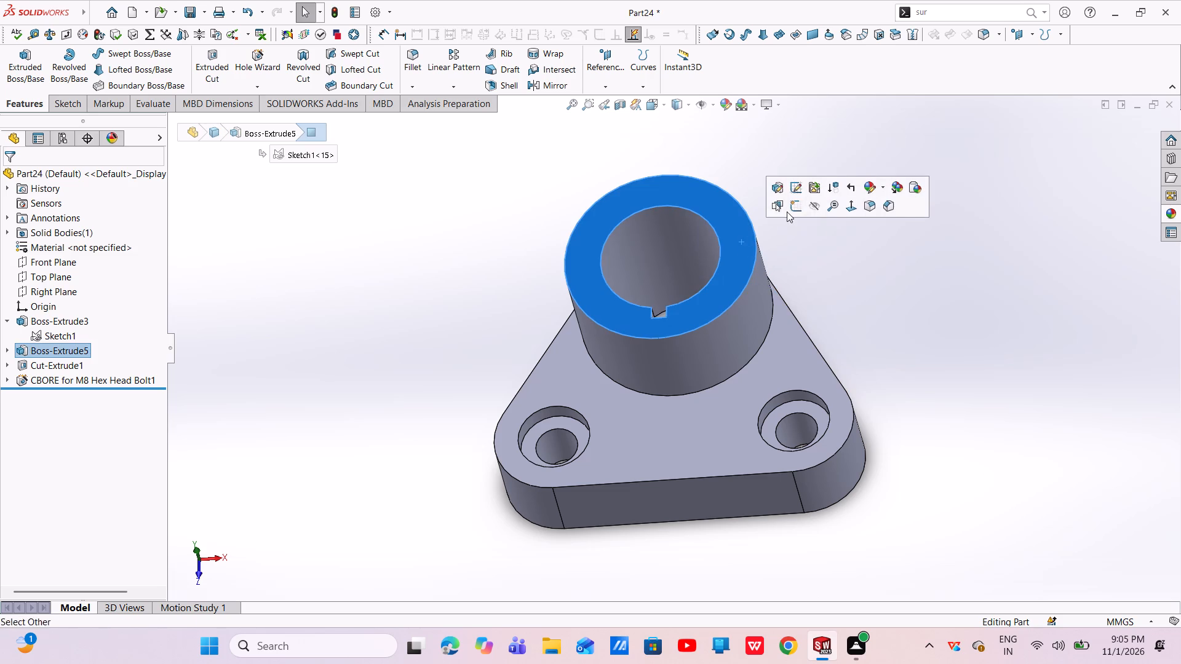
click(802, 208)
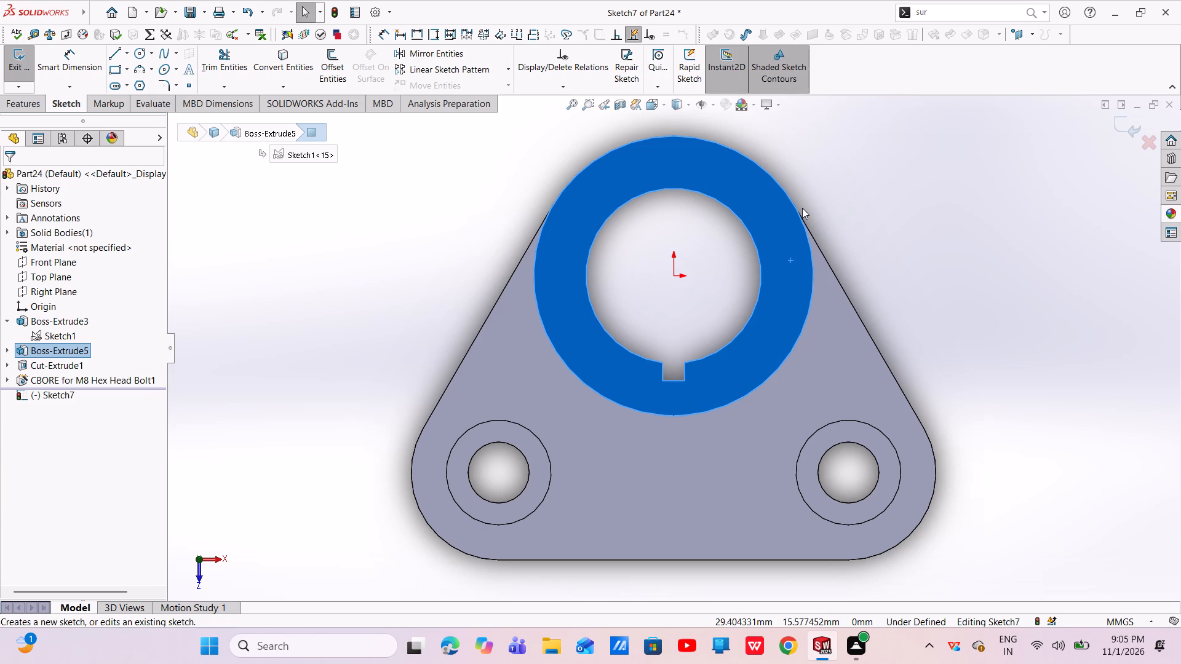
scroll(768, 268, up, 2)
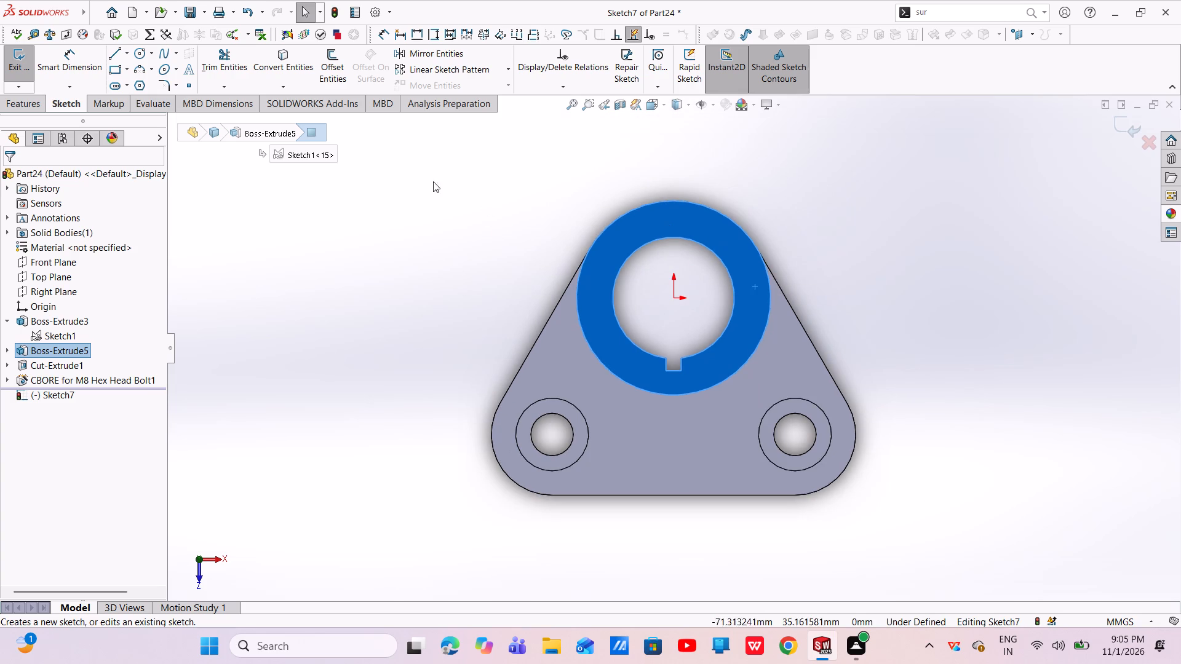
click(127, 51)
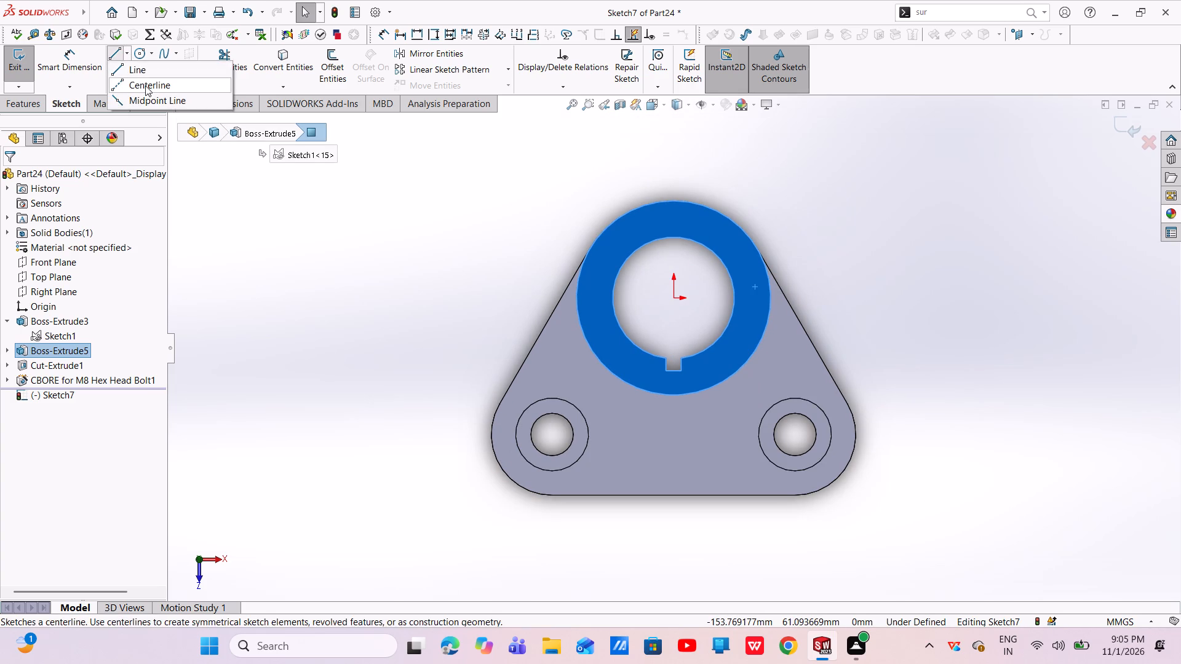
click(145, 85)
scroll(742, 292, up, 3)
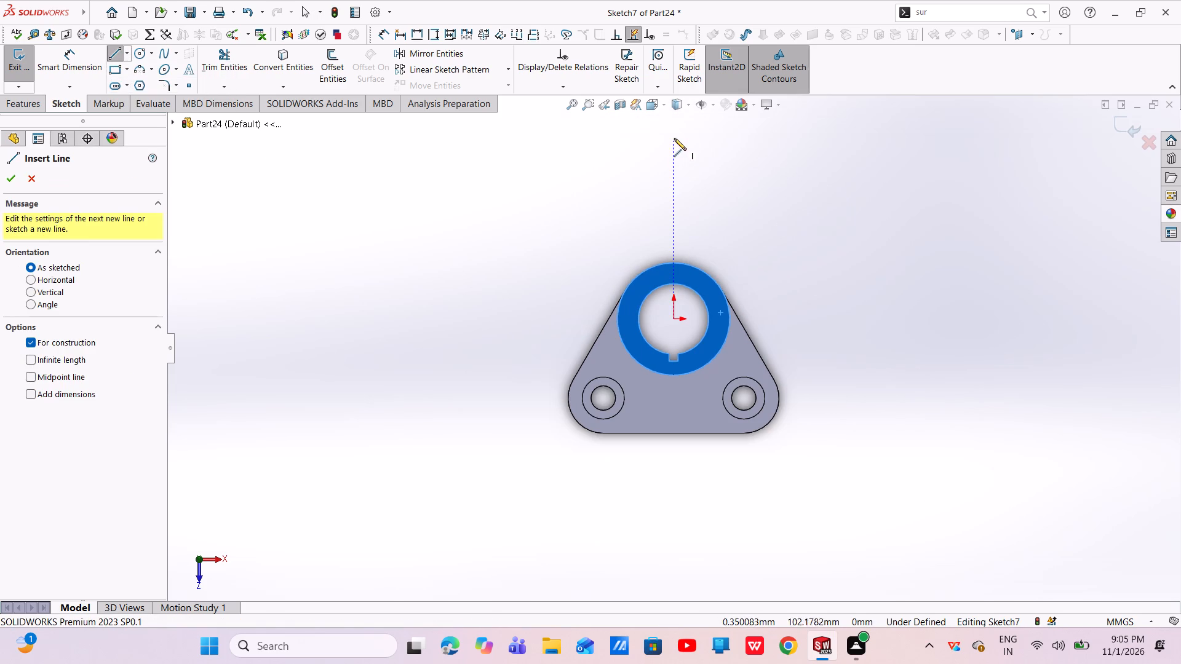
click(674, 129)
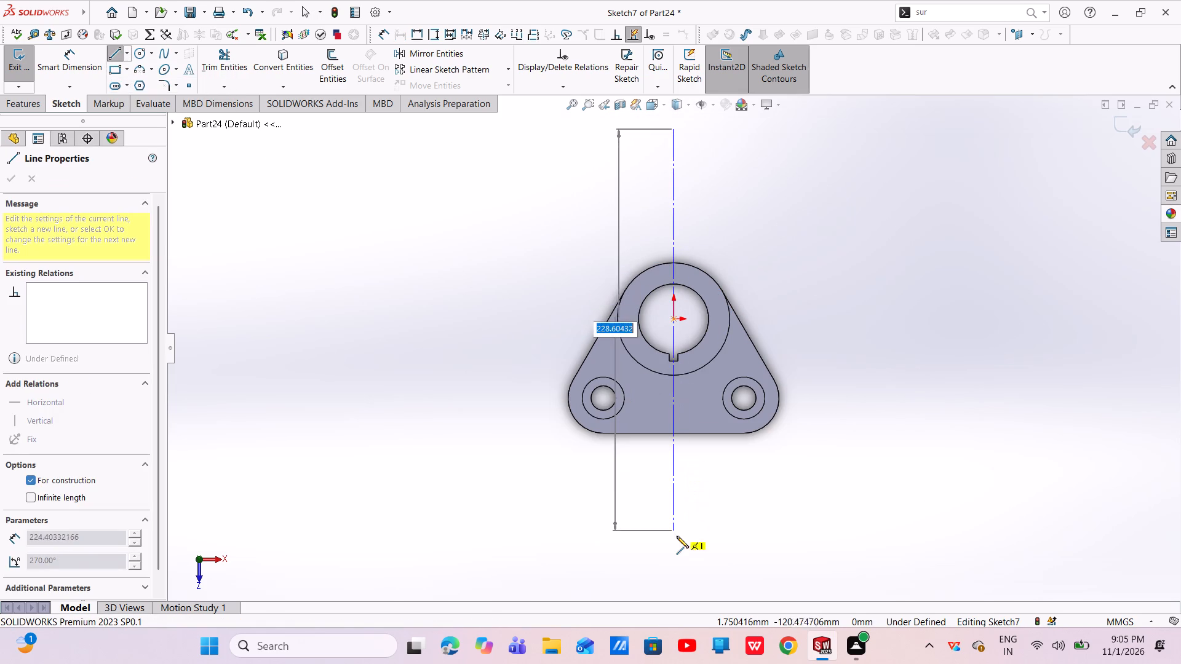
click(677, 537)
right_click(677, 537)
click(714, 510)
Sketch a circle about 226 mm in diameter centred on the origin and make it construction geometry.
scroll(653, 261, down, 3)
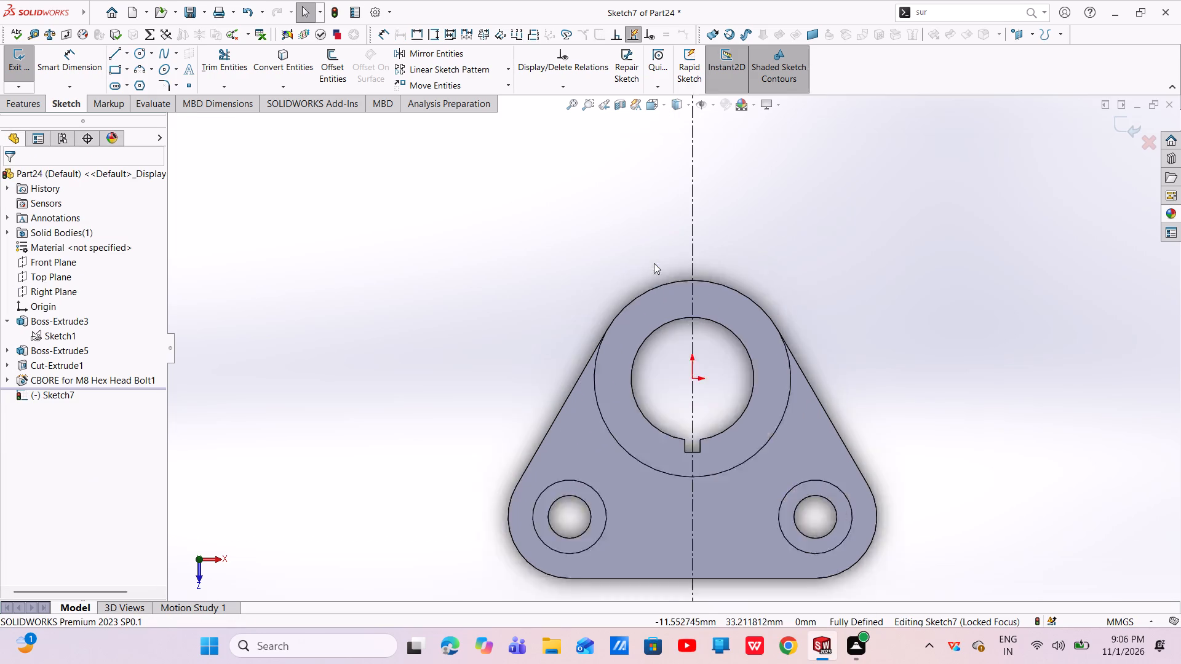
scroll(654, 263, down, 1)
scroll(813, 474, up, 2)
scroll(800, 459, down, 3)
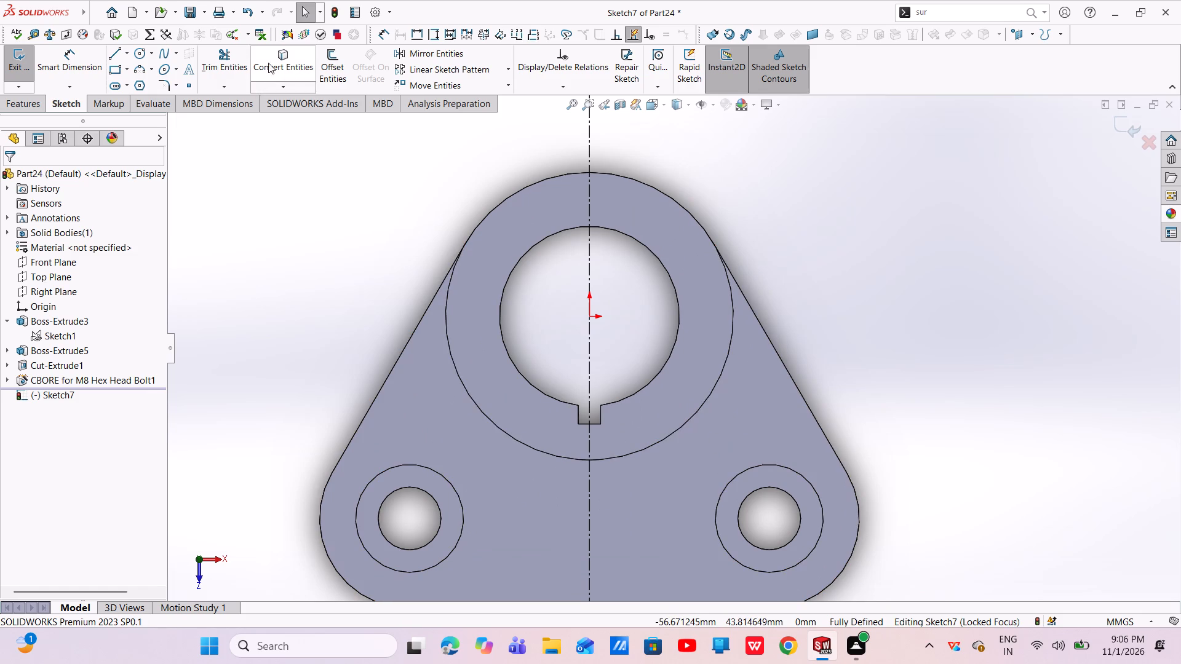
click(139, 54)
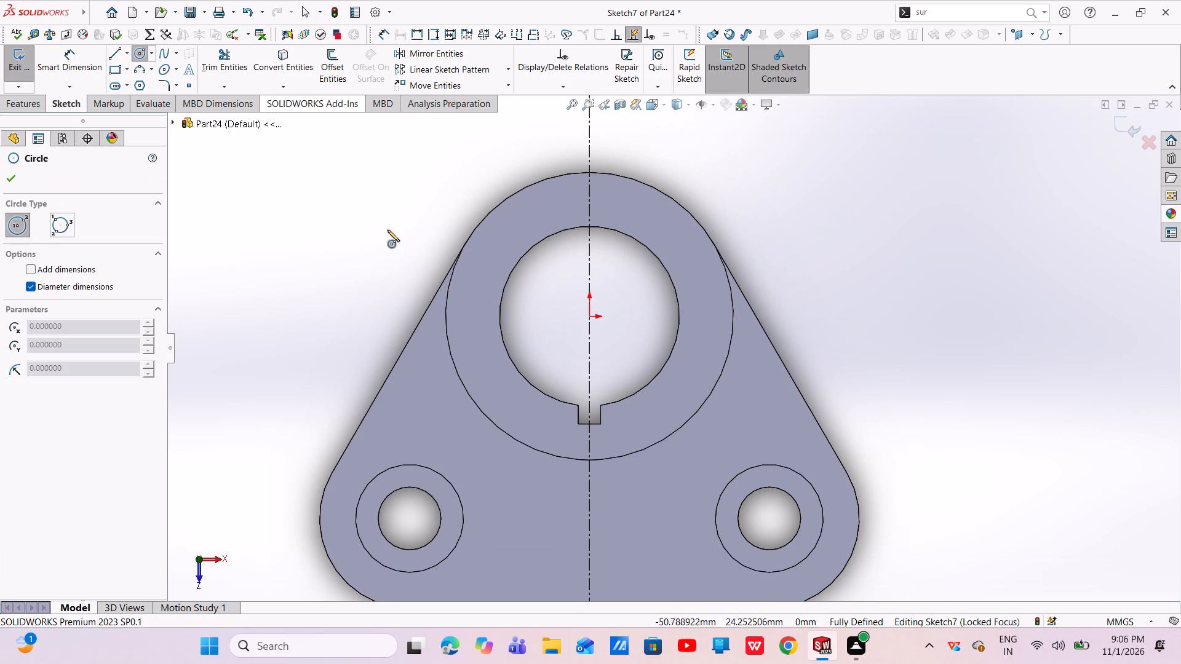
click(589, 315)
scroll(909, 494, up, 2)
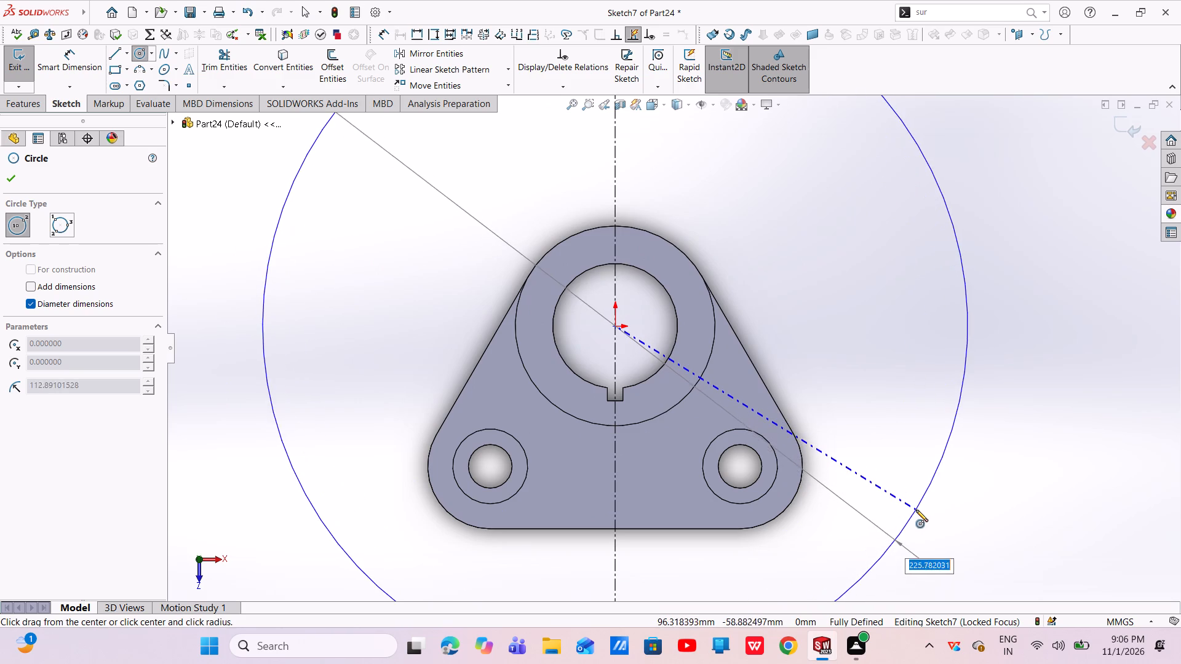
click(916, 510)
right_click(916, 509)
click(952, 515)
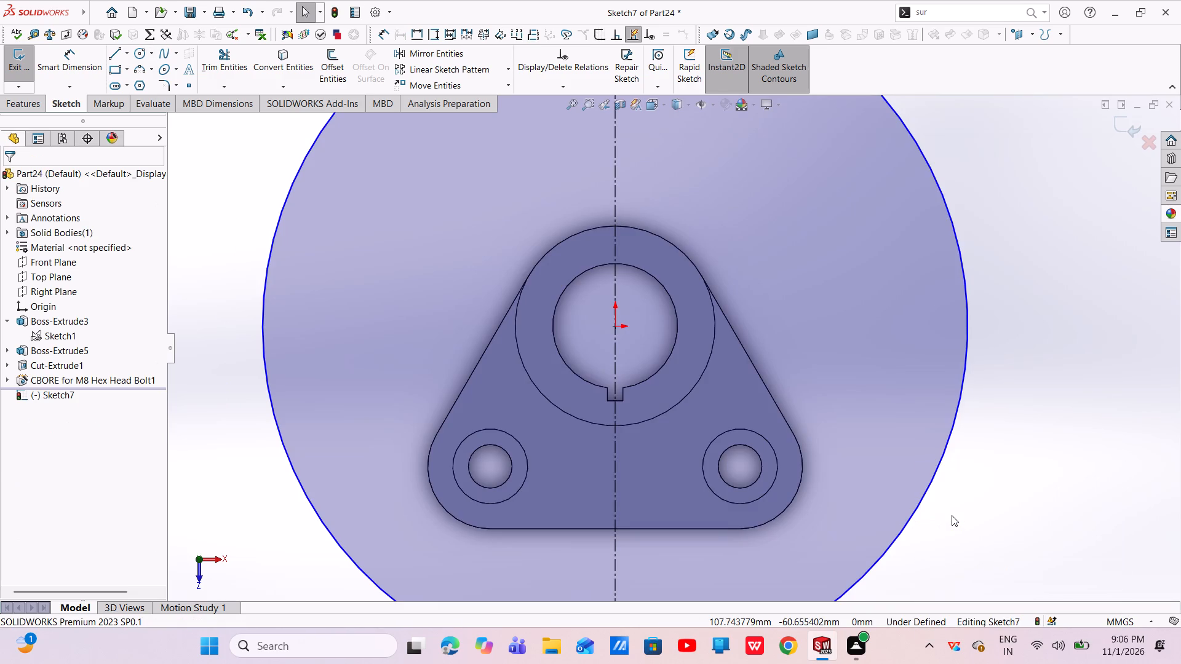
click(965, 378)
click(31, 376)
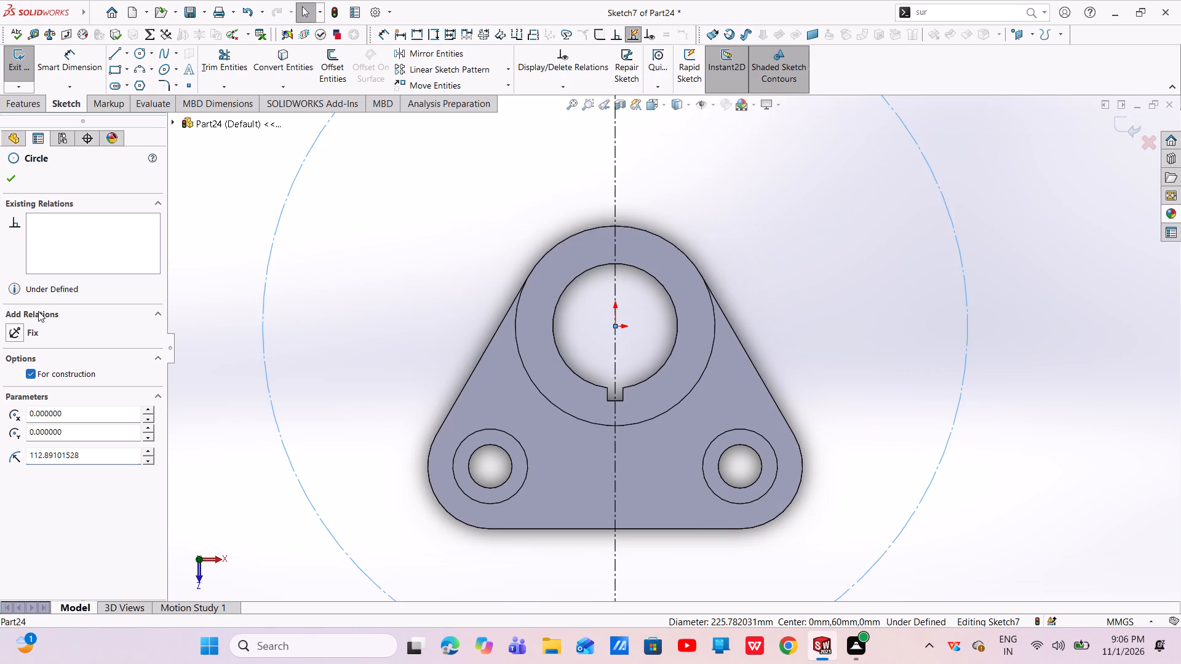
click(9, 178)
Convert the ring's outer circular edge into the sketch.
scroll(330, 323, up, 5)
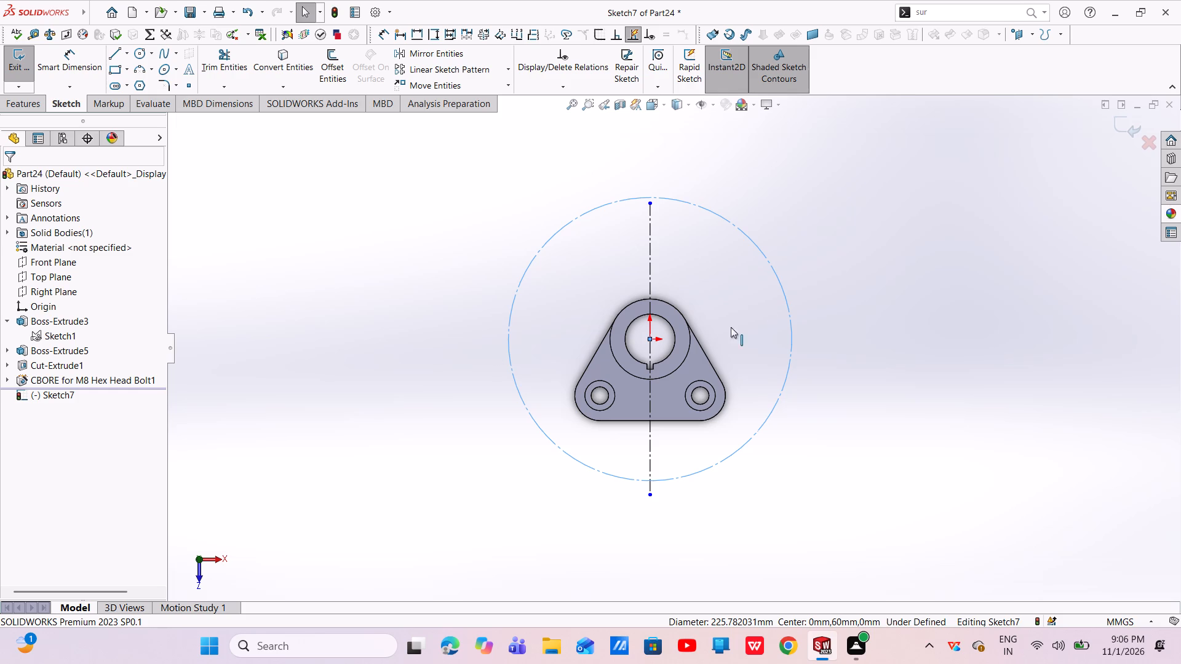
scroll(771, 307, down, 5)
click(504, 336)
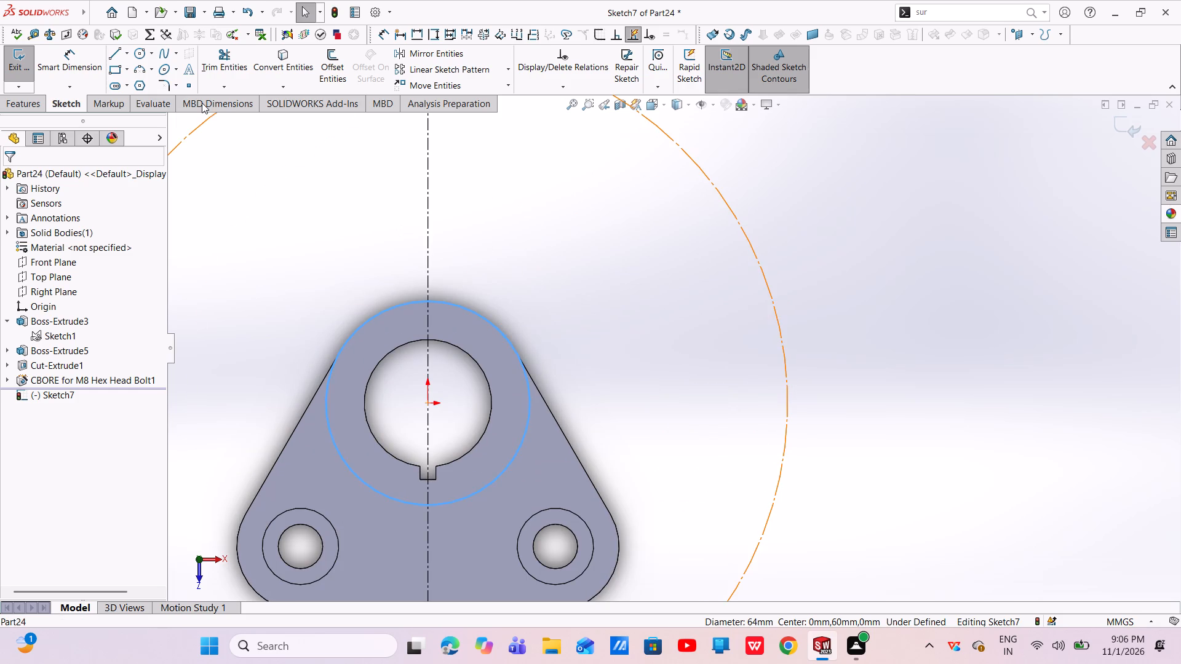
click(276, 53)
Sketch a diagonal centerline about 113 mm long from the origin up to the construction circle, about 41° above horizontal.
scroll(396, 319, up, 4)
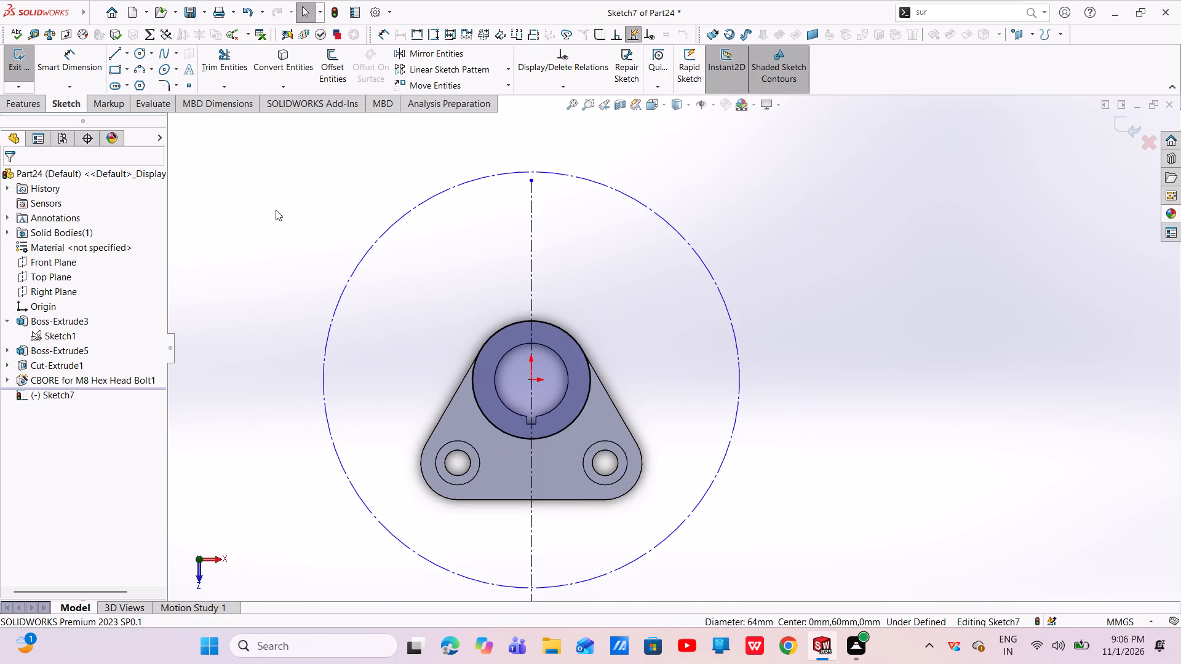
click(130, 55)
click(127, 81)
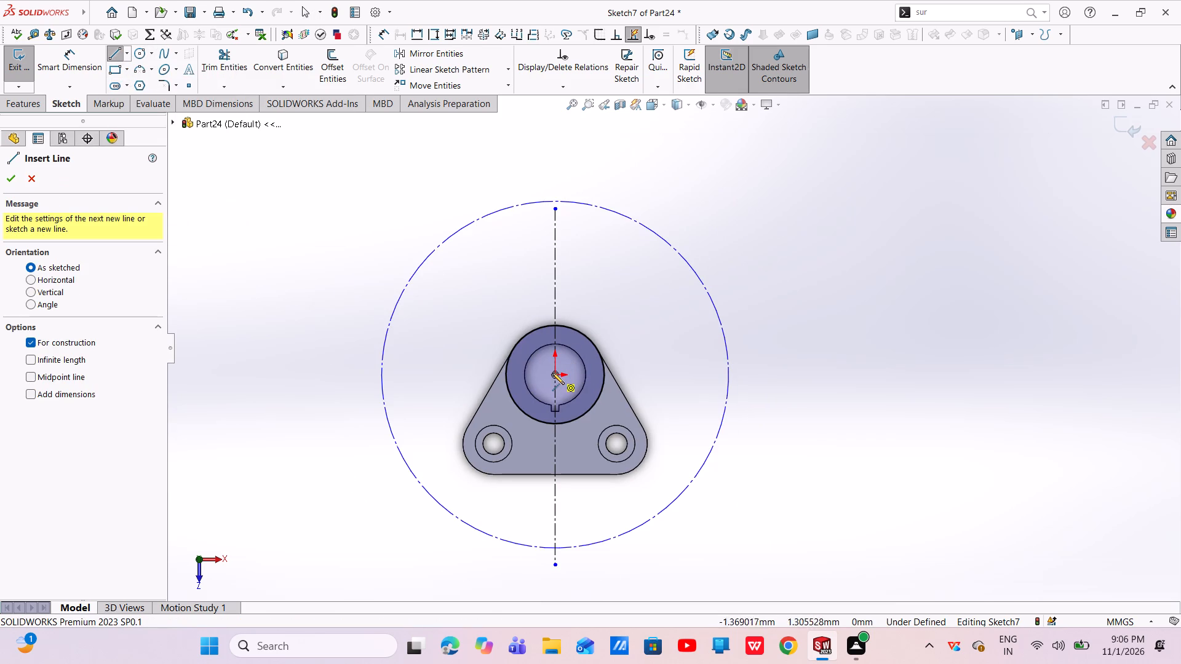
click(552, 373)
click(687, 259)
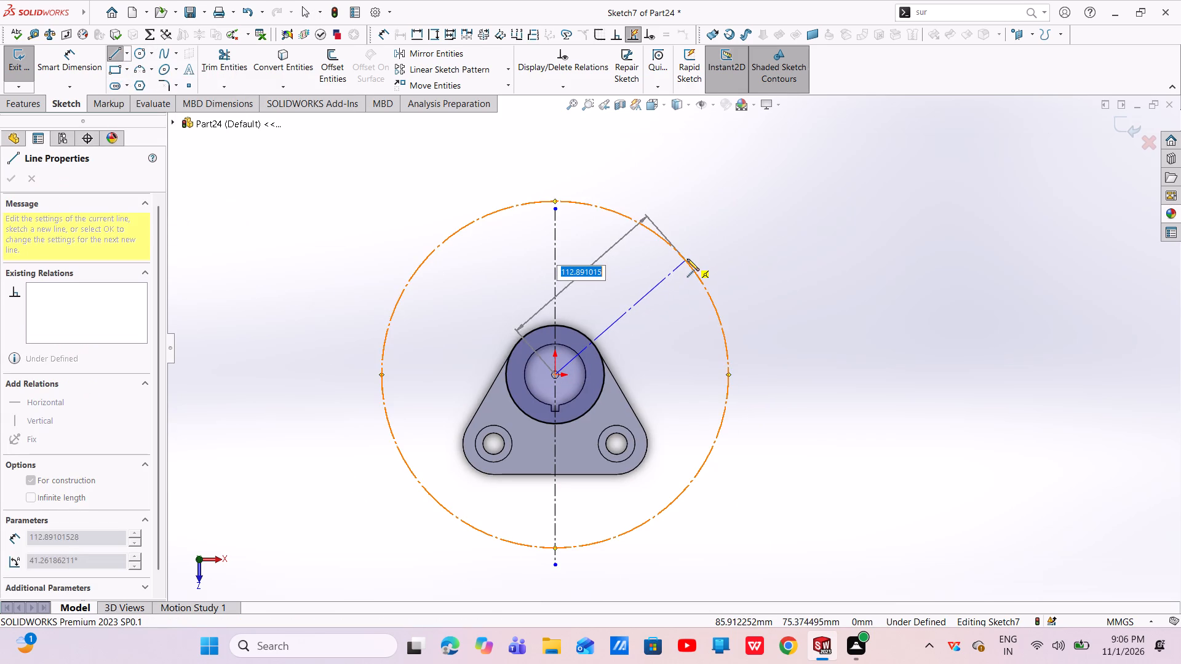
right_click(687, 259)
click(715, 269)
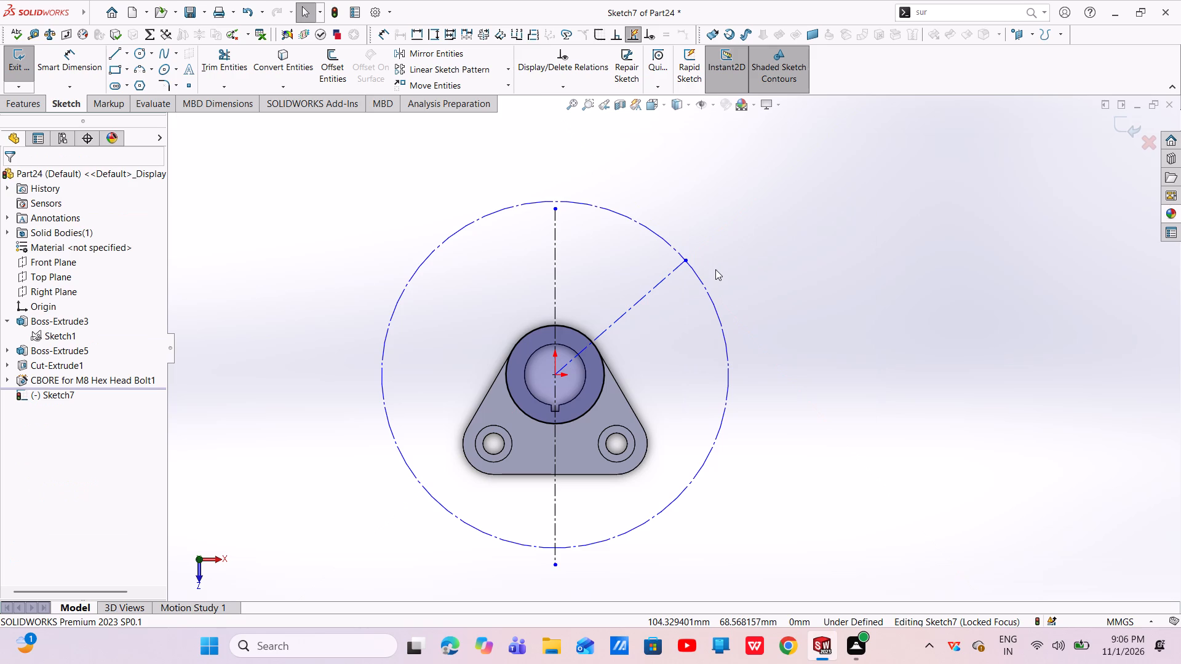
Extend the vertical centerline's upper end beyond the construction circle.
drag(554, 208, 546, 173)
Dimension the construction circle with a diameter of 150 mm.
click(71, 63)
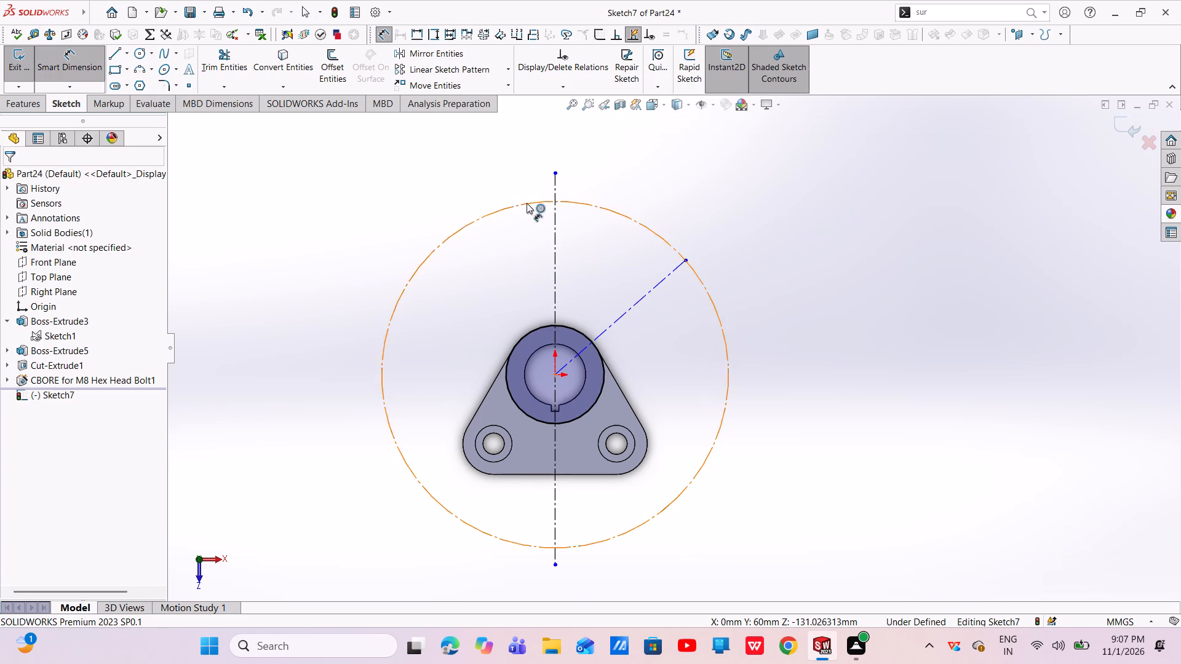
click(539, 200)
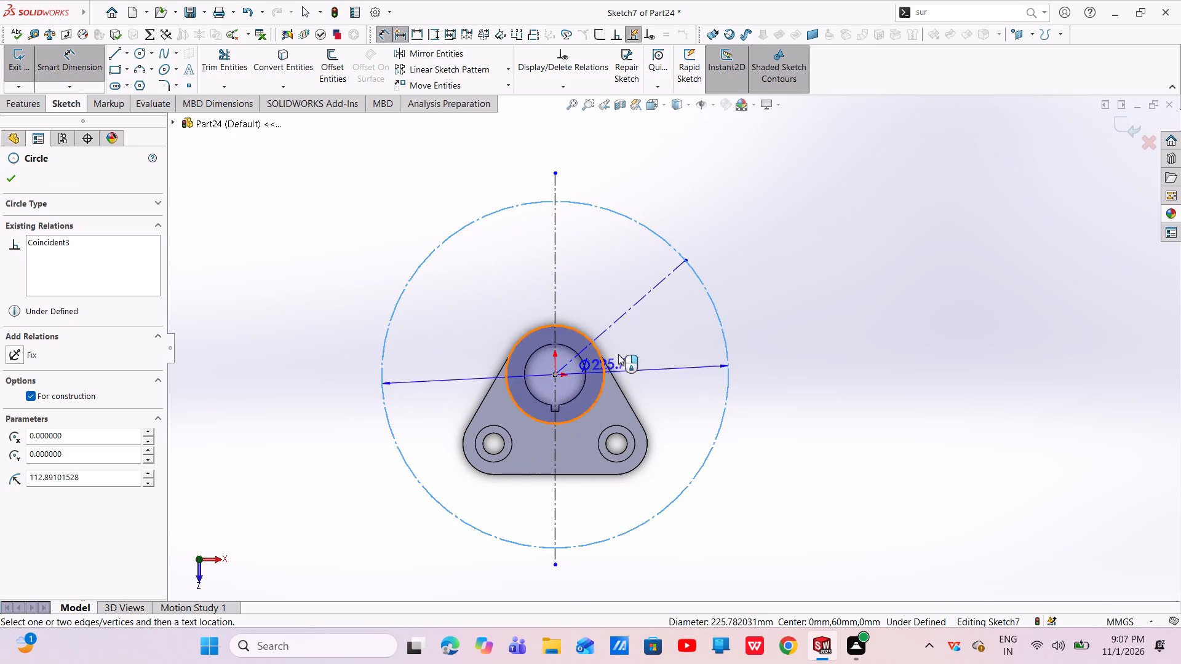
click(789, 334)
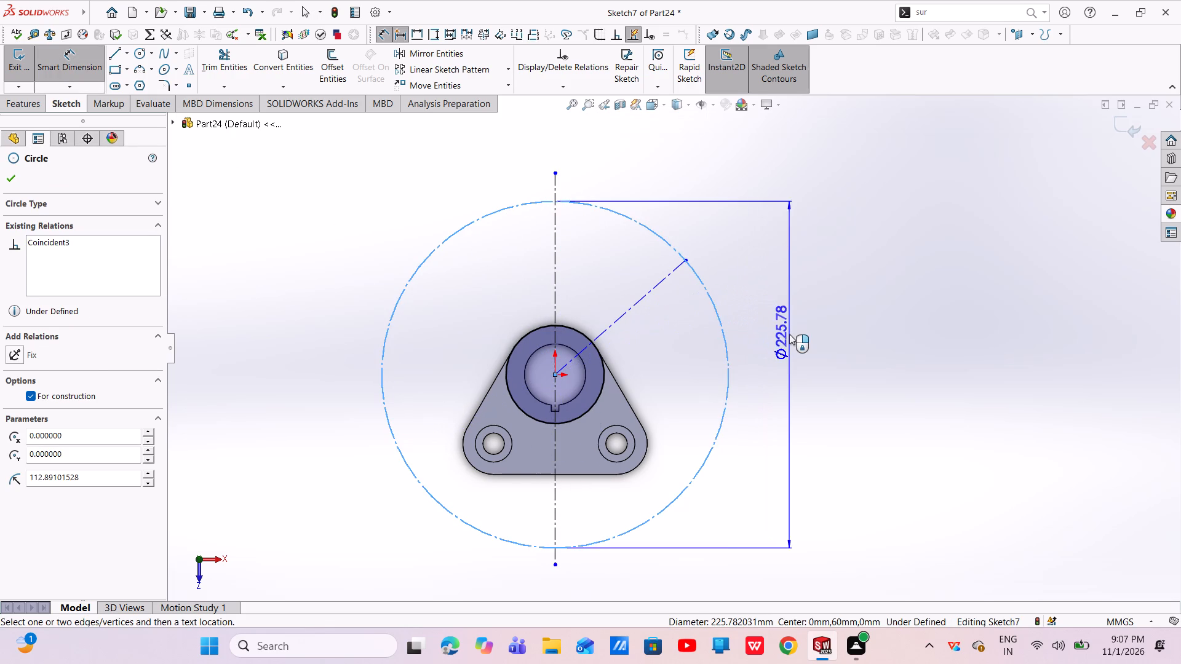
key(BackSpace)
text(150)
key(Return)
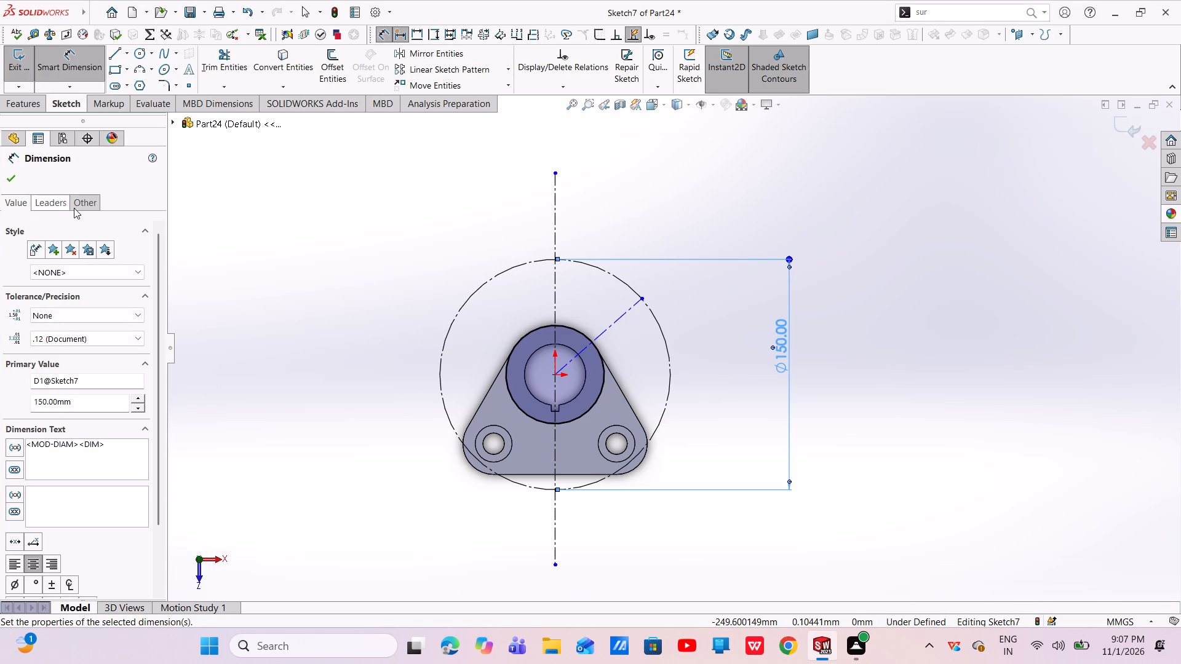
click(12, 173)
Dimension the angle between the vertical and diagonal centerlines as 60°.
scroll(762, 417, down, 2)
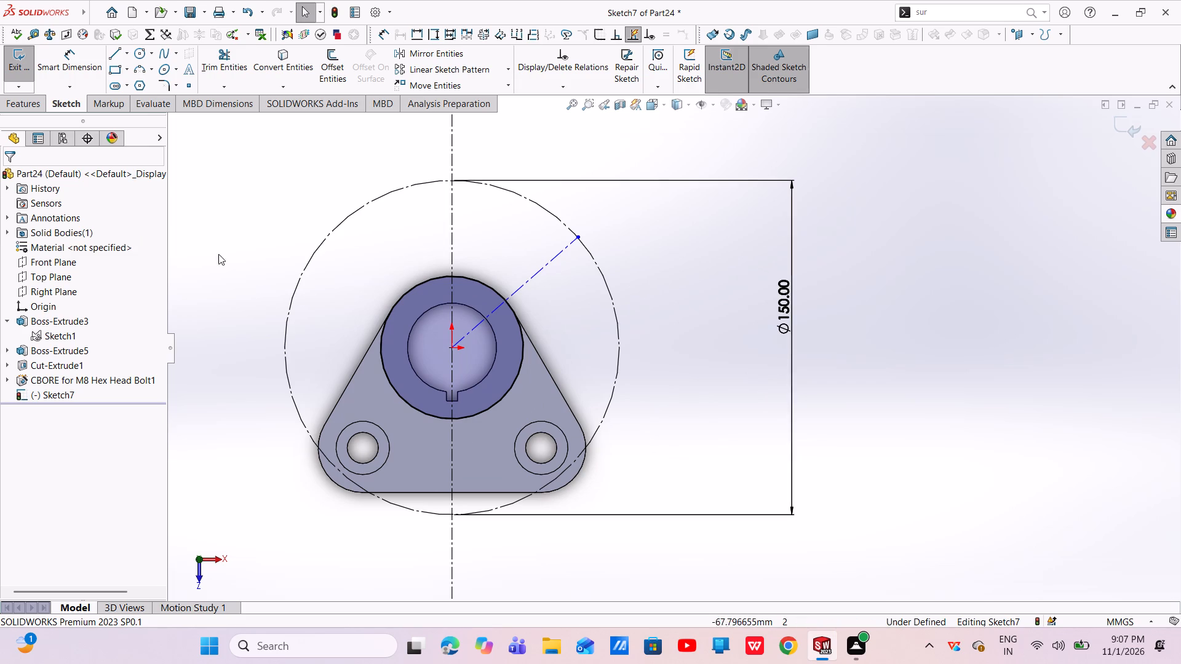
drag(76, 76, 92, 85)
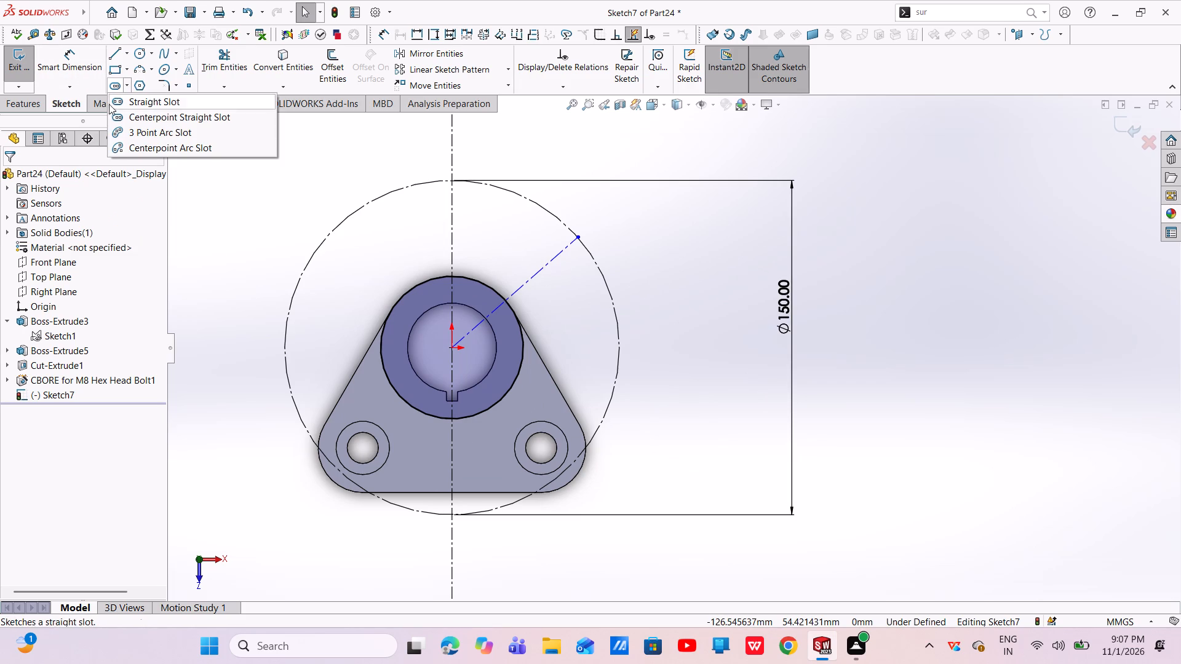
click(95, 67)
click(525, 288)
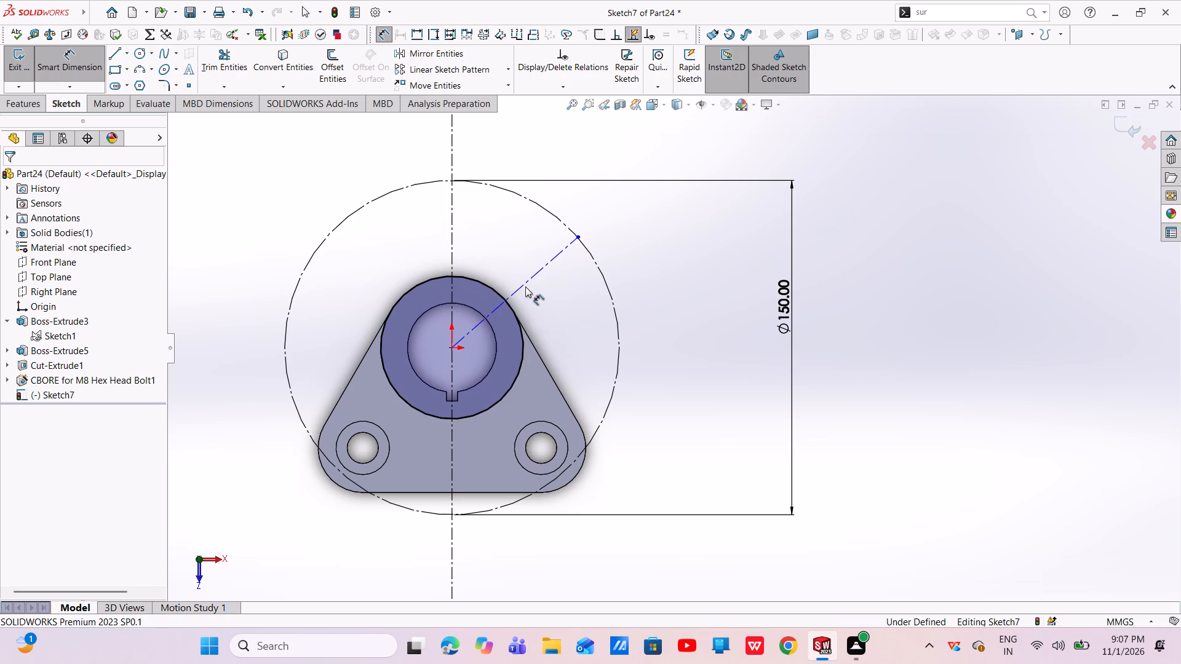
click(455, 243)
click(532, 277)
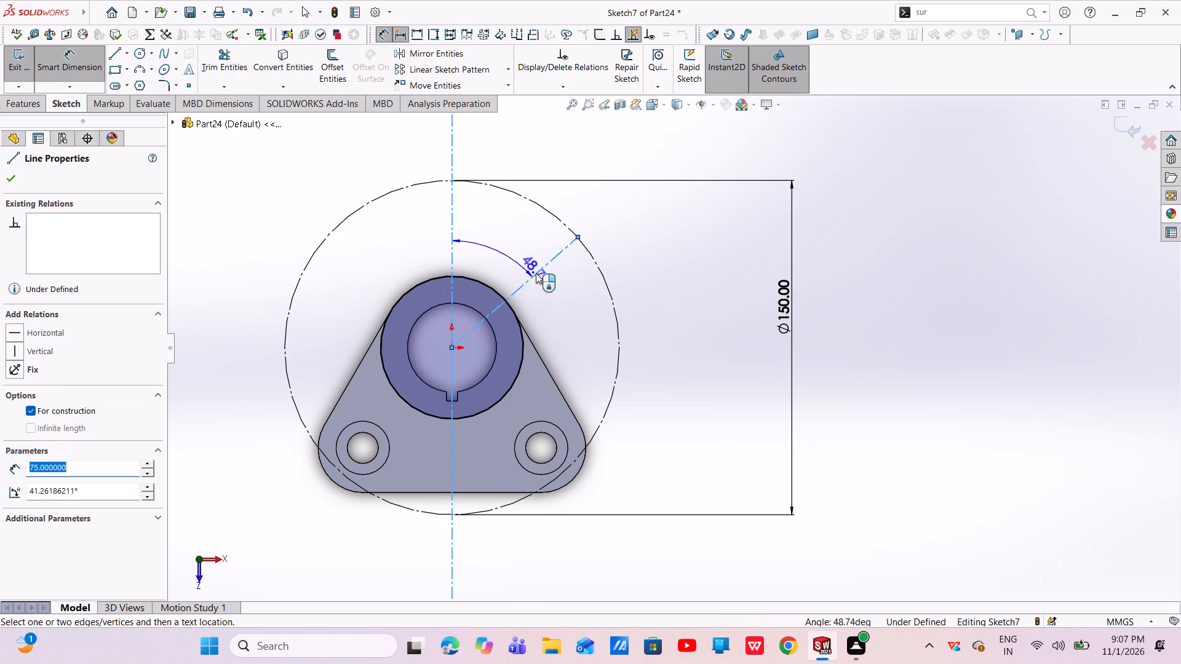
click(547, 171)
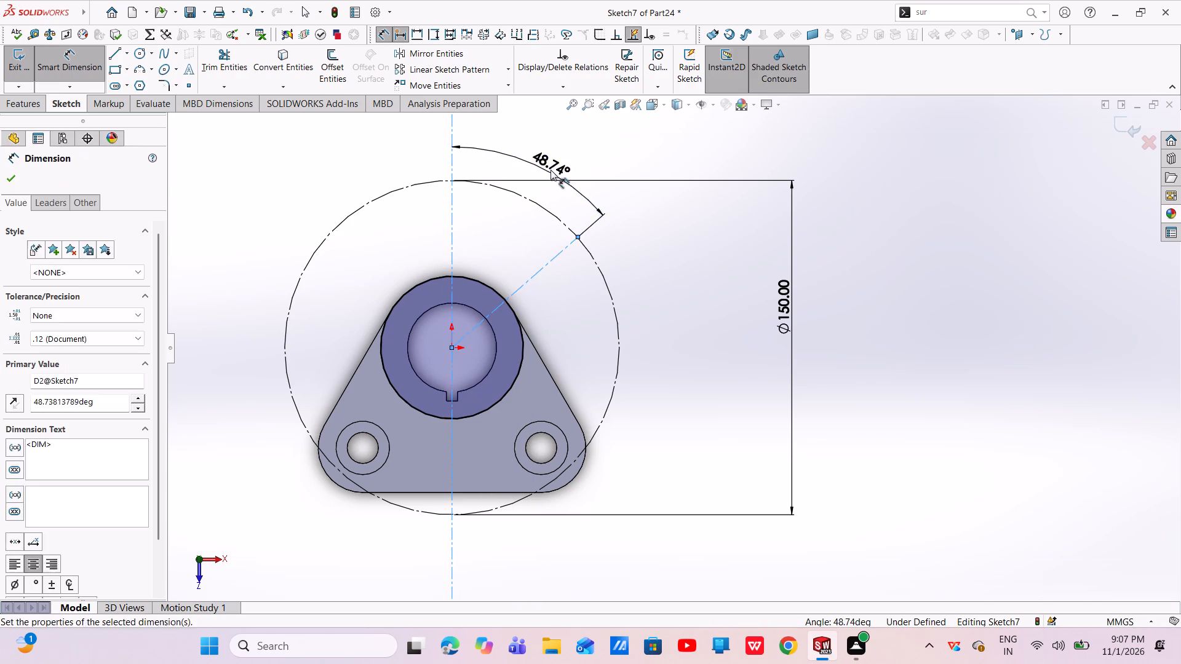
key(BackSpace)
text(60)
key(Return)
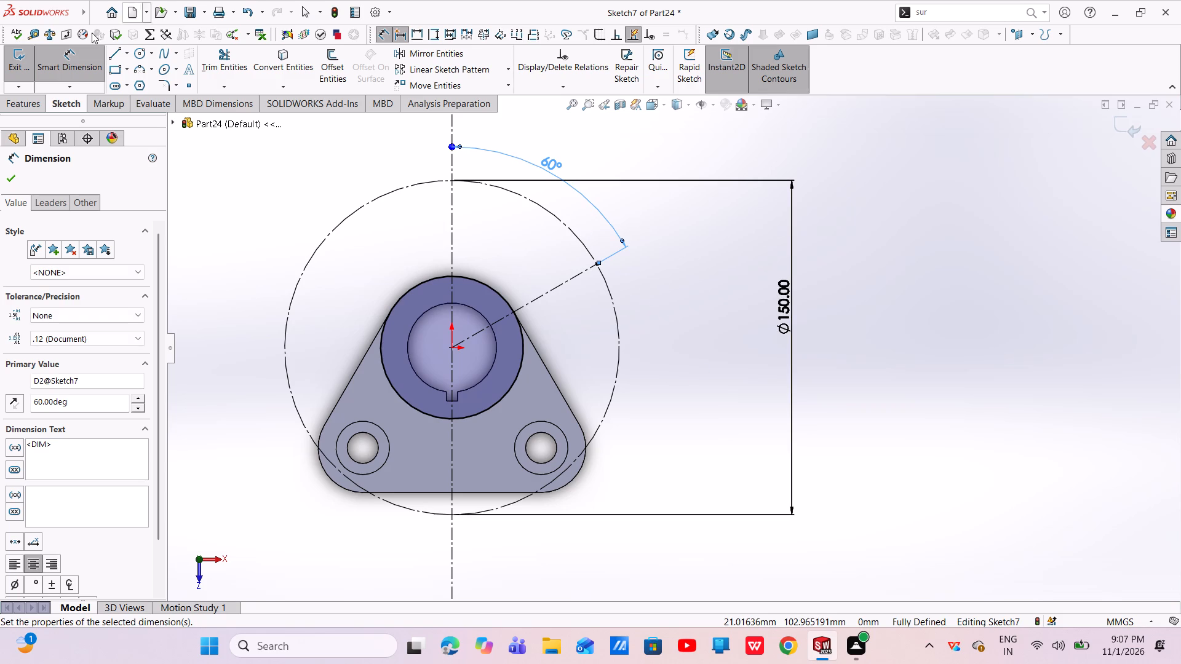
Sketch a circle about 51 mm in diameter centred on the diagonal centerline's outer endpoint.
click(141, 54)
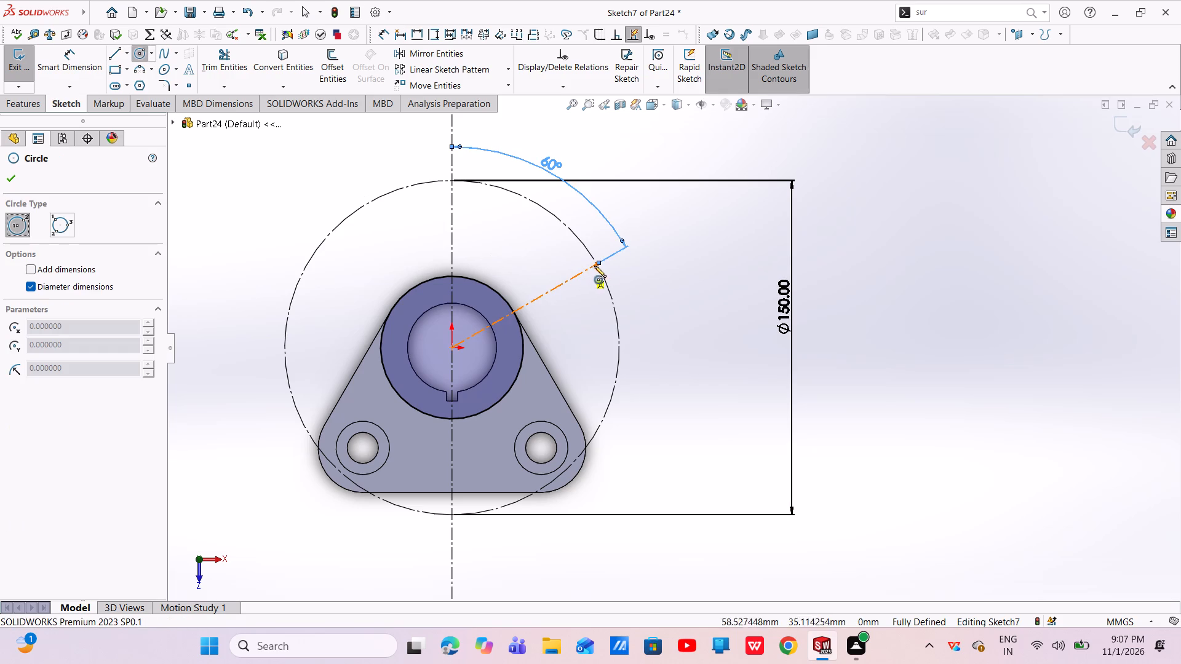
drag(599, 263, 600, 274)
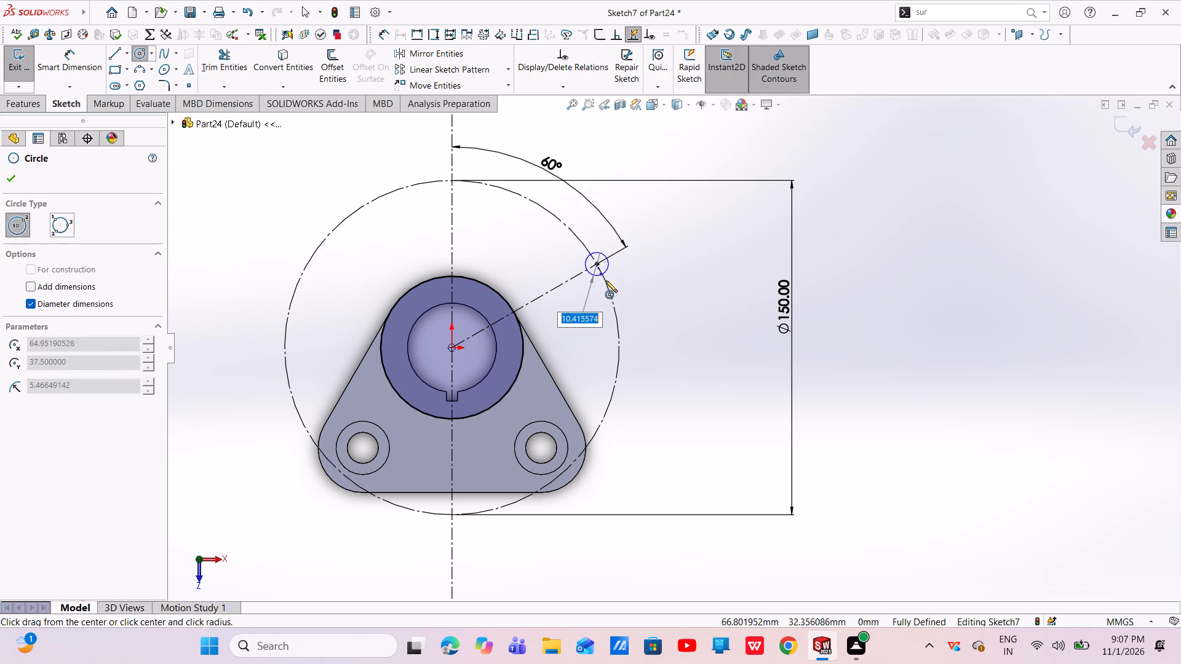
click(628, 312)
right_click(628, 312)
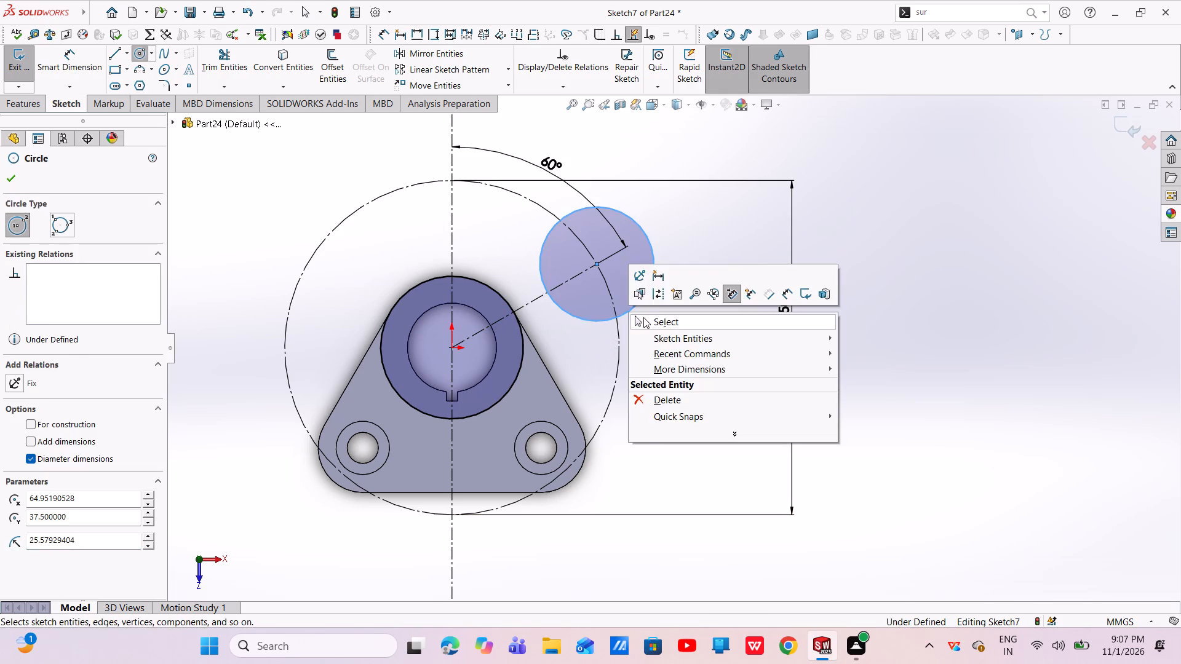
click(643, 317)
Sketch a concentric inner circle about 32 mm in diameter at the same endpoint.
click(141, 55)
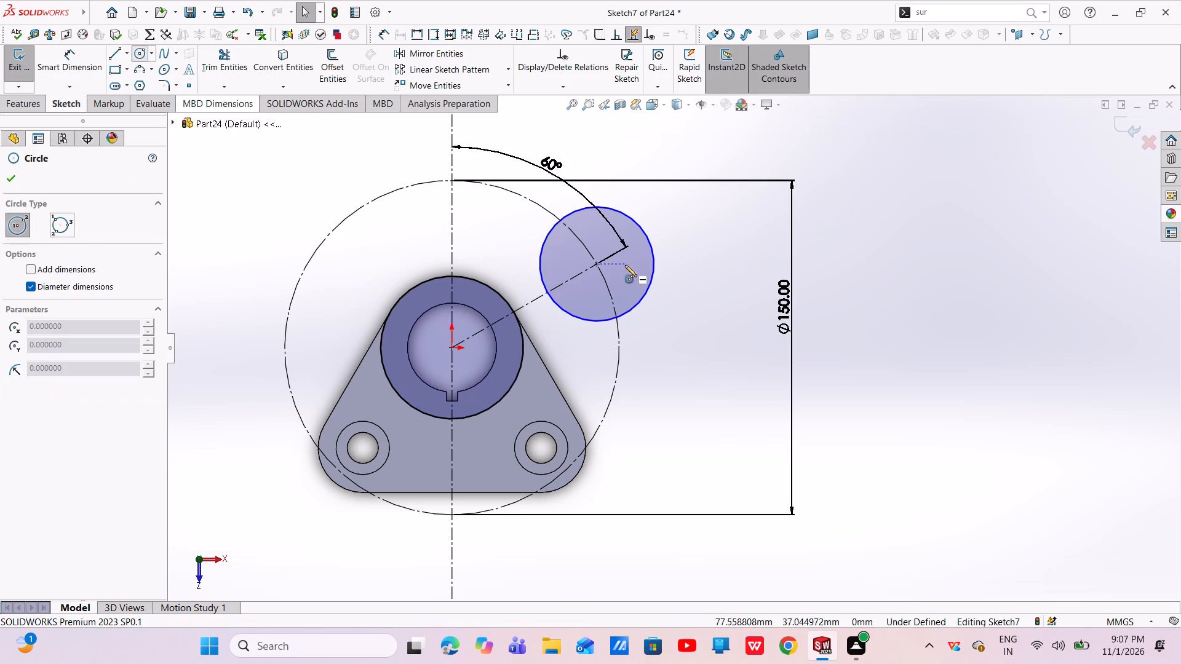
drag(599, 264, 620, 291)
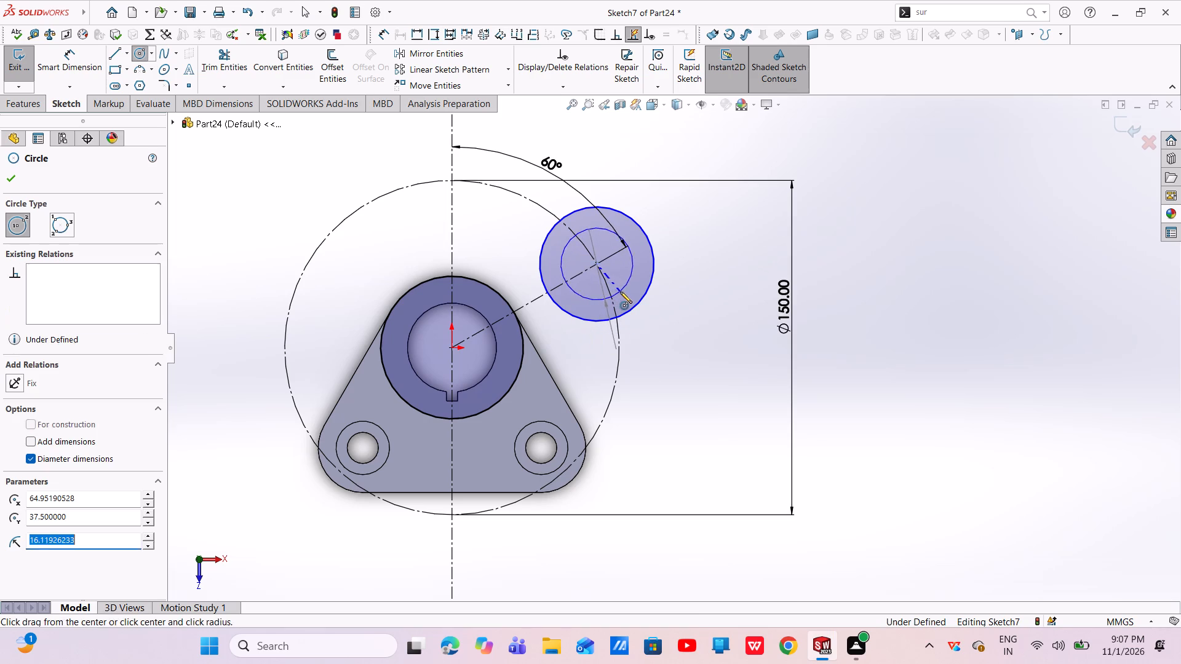
right_click(620, 291)
click(649, 299)
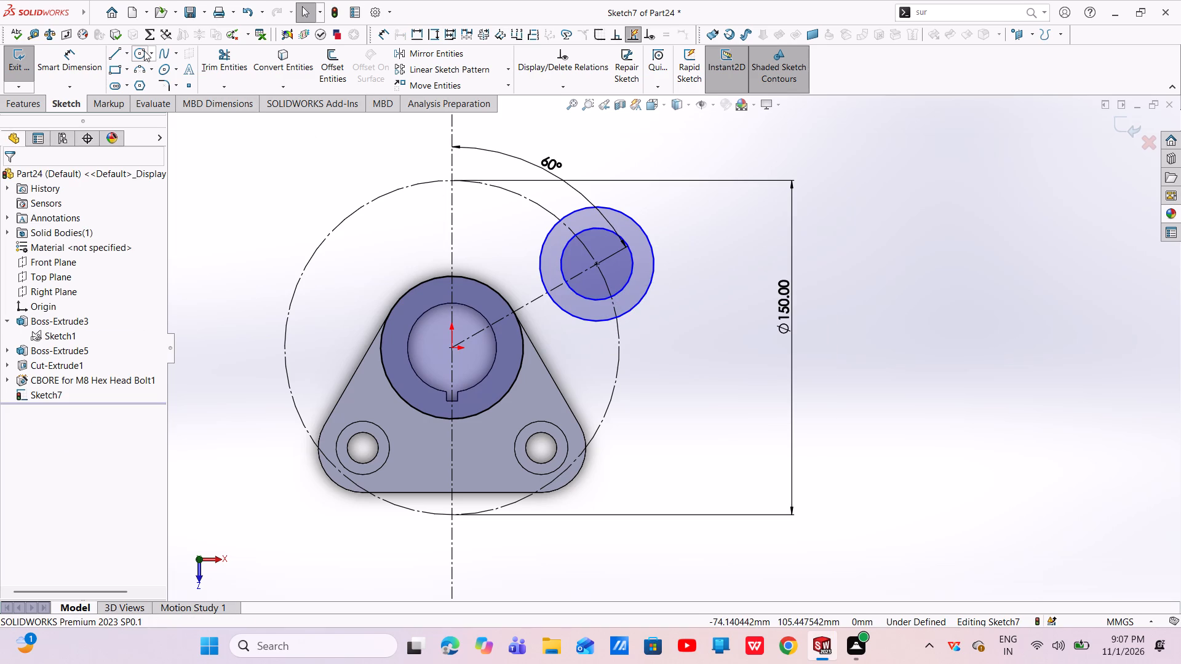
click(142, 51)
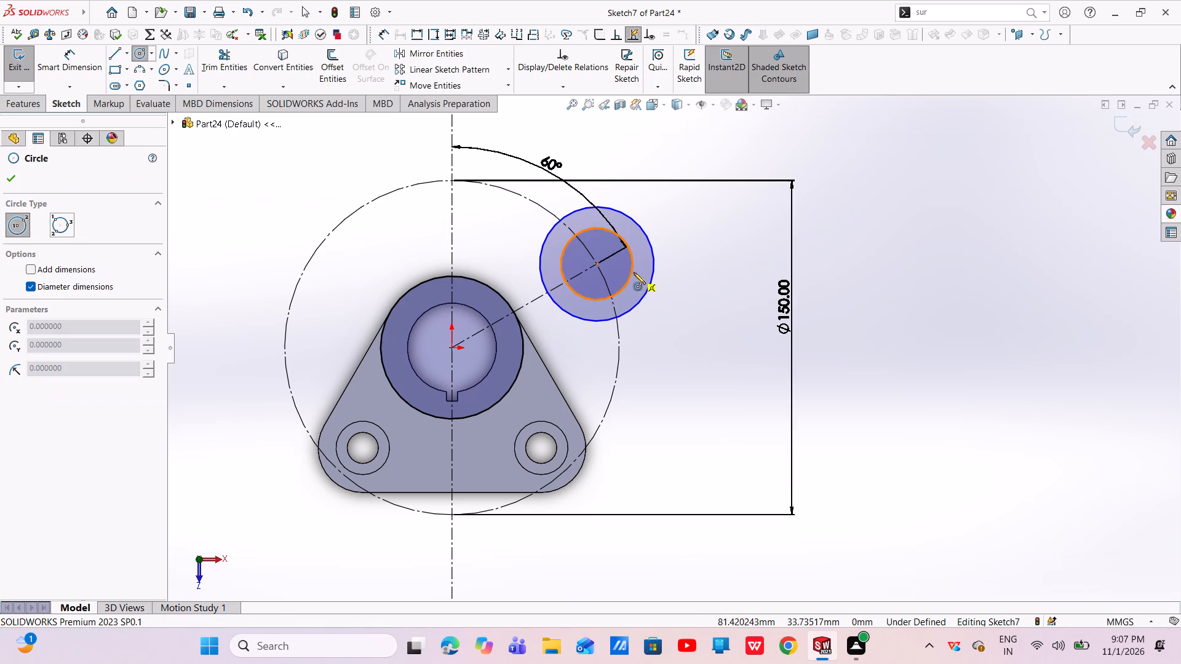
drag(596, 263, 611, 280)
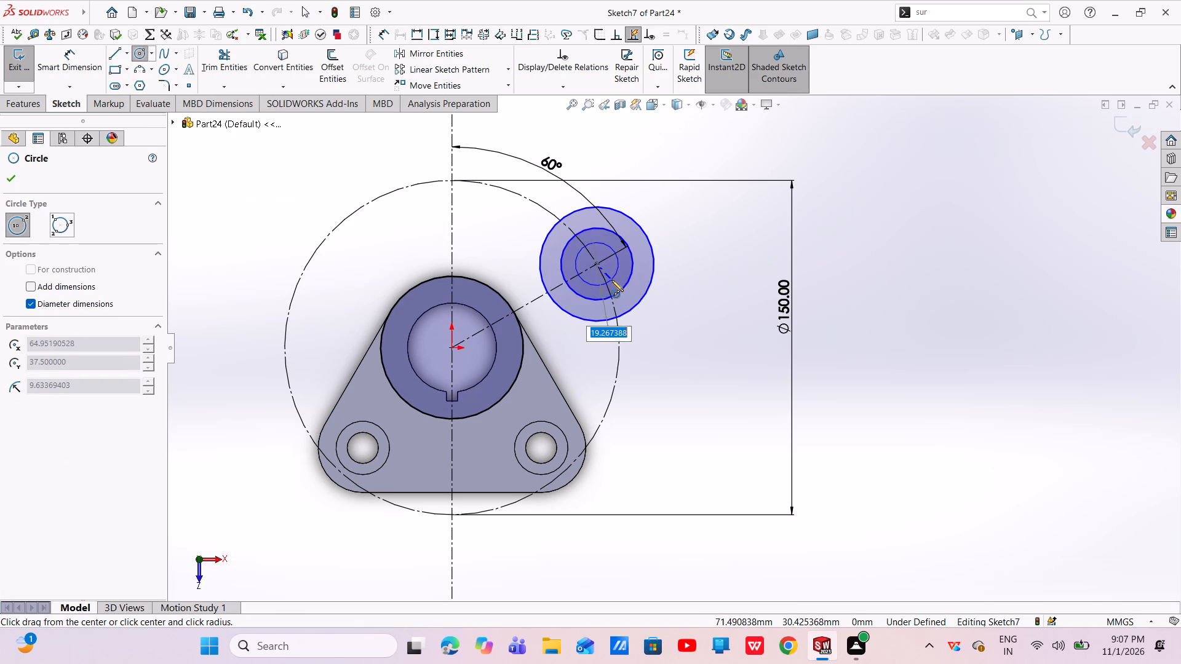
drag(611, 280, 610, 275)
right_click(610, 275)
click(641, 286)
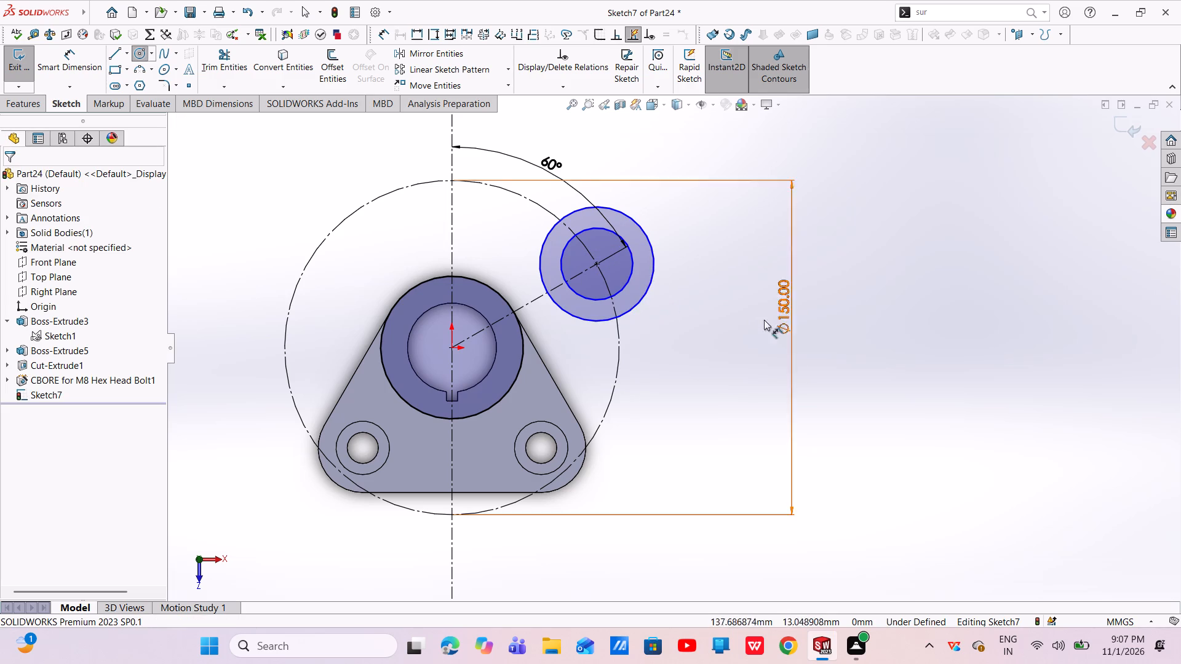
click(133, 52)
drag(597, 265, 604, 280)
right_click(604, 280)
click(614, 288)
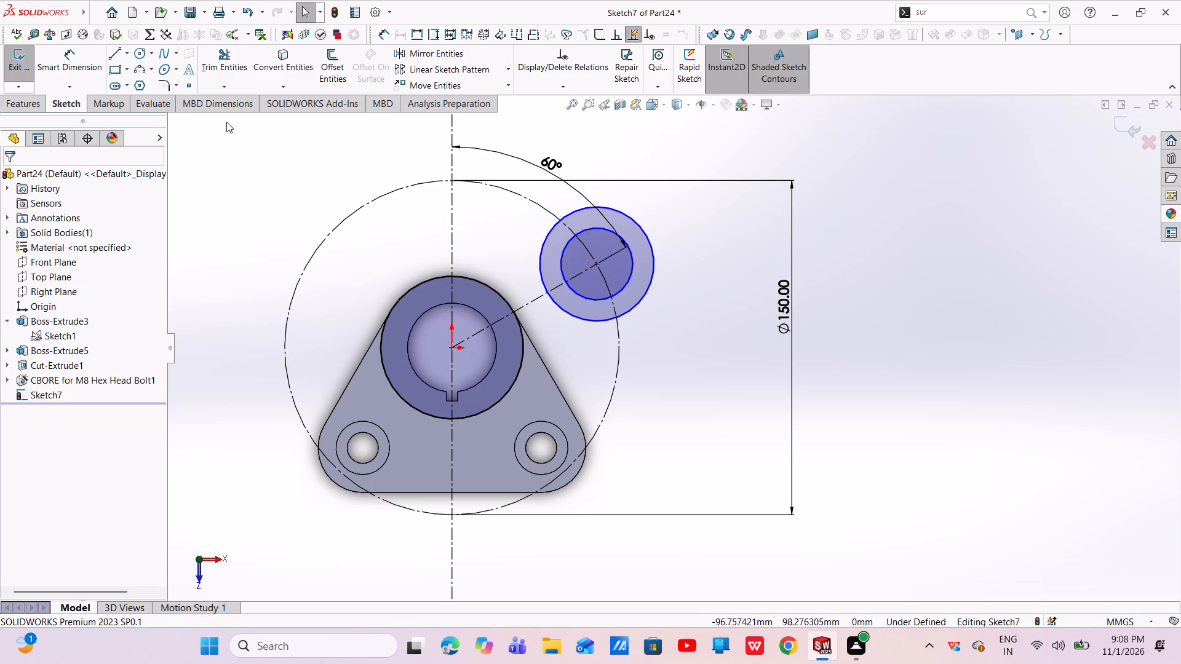
Sketch a third, innermost concentric circle about 14 mm in diameter at the diagonal centerline's outer endpoint.
click(137, 55)
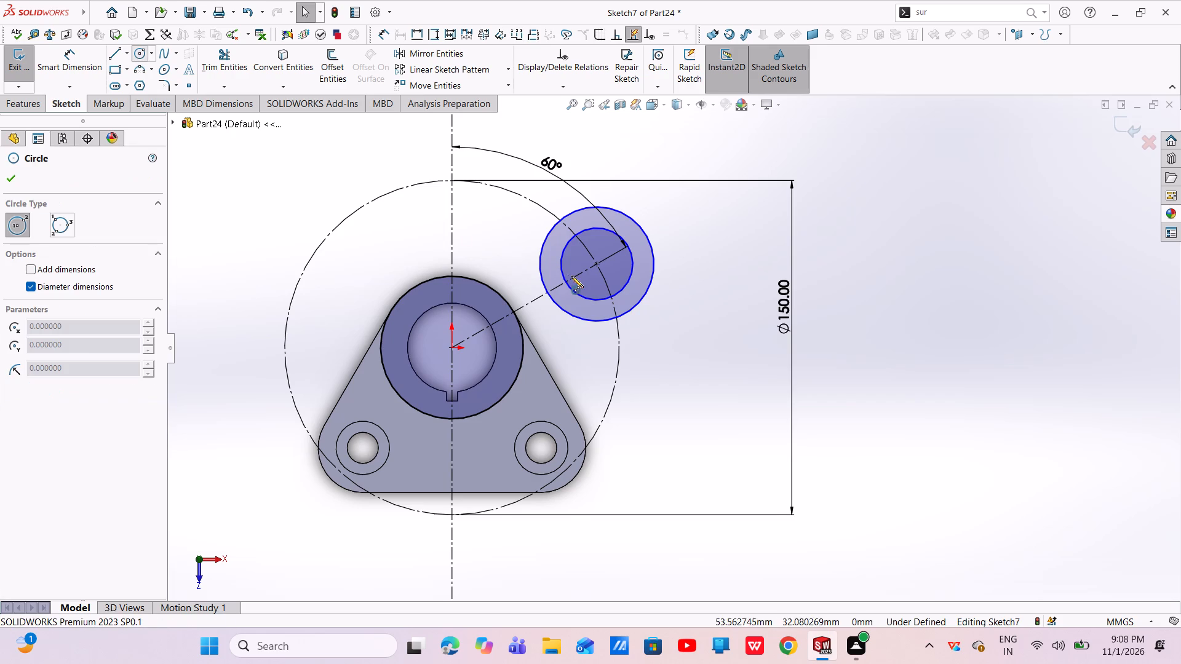
drag(598, 264, 606, 277)
click(606, 277)
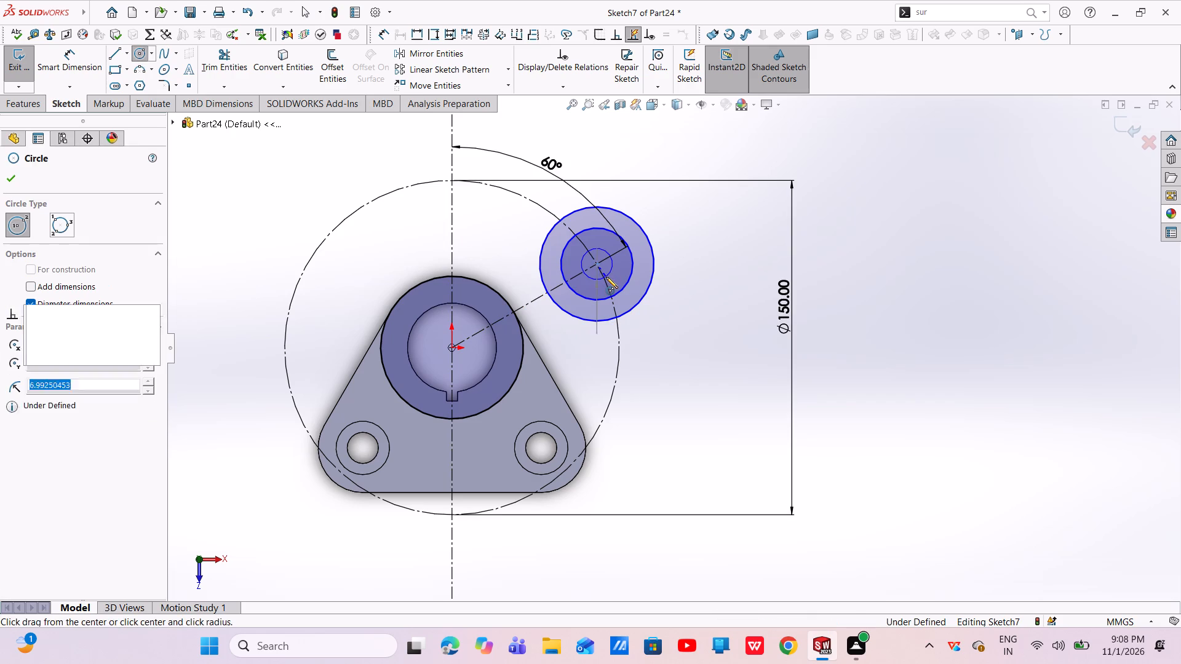
right_click(687, 325)
click(708, 336)
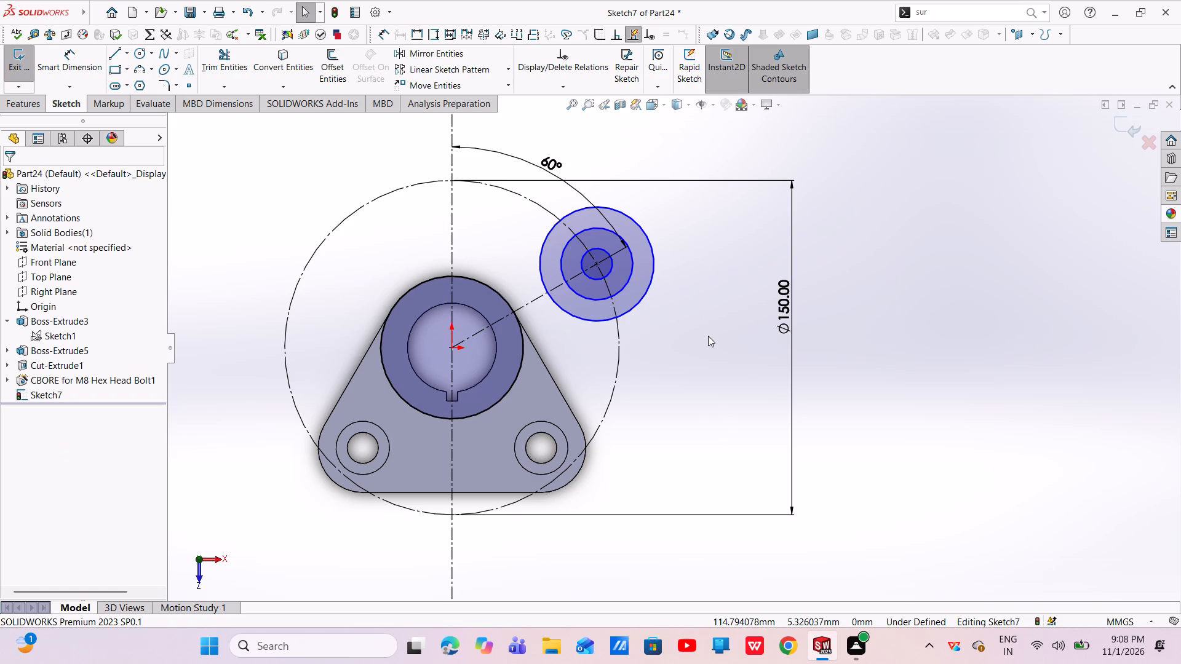
Dimension the innermost of the three concentric circles with a diameter of 16 mm.
click(76, 65)
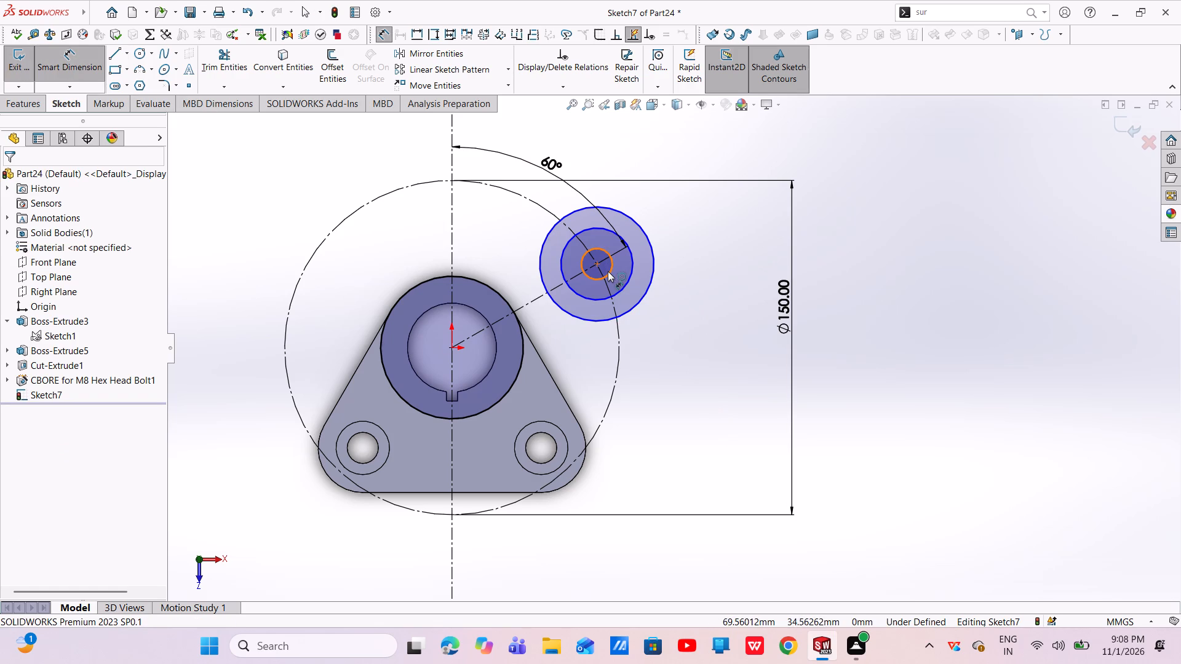
click(608, 271)
click(691, 275)
key(BackSpace)
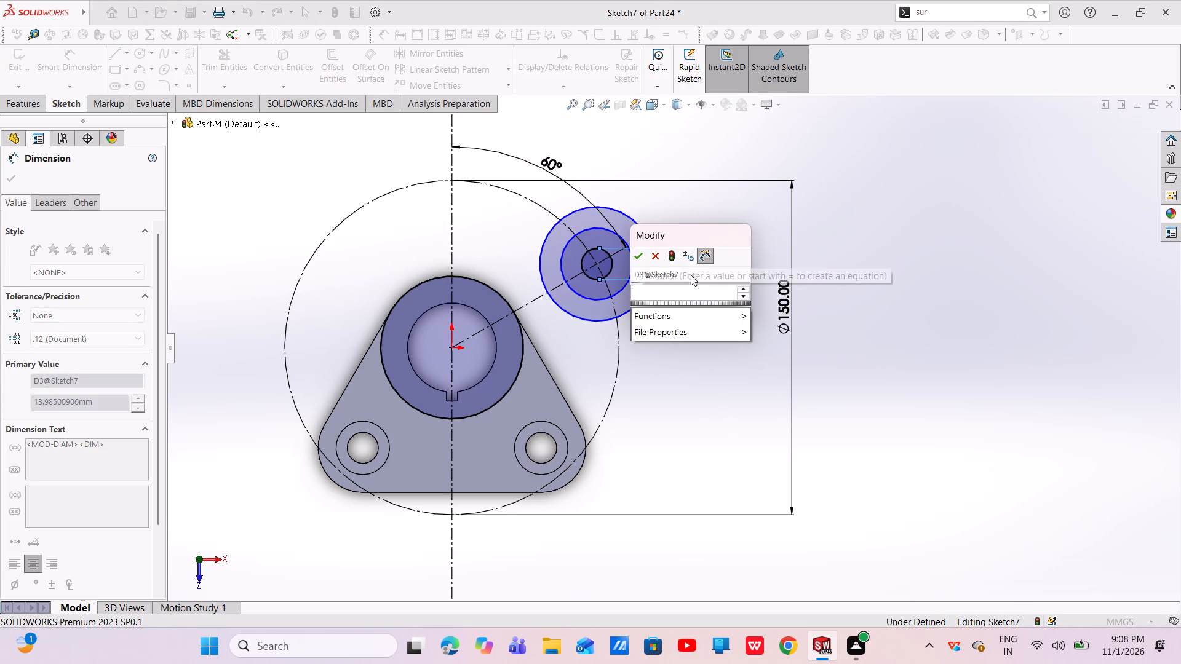
text(16)
key(Return)
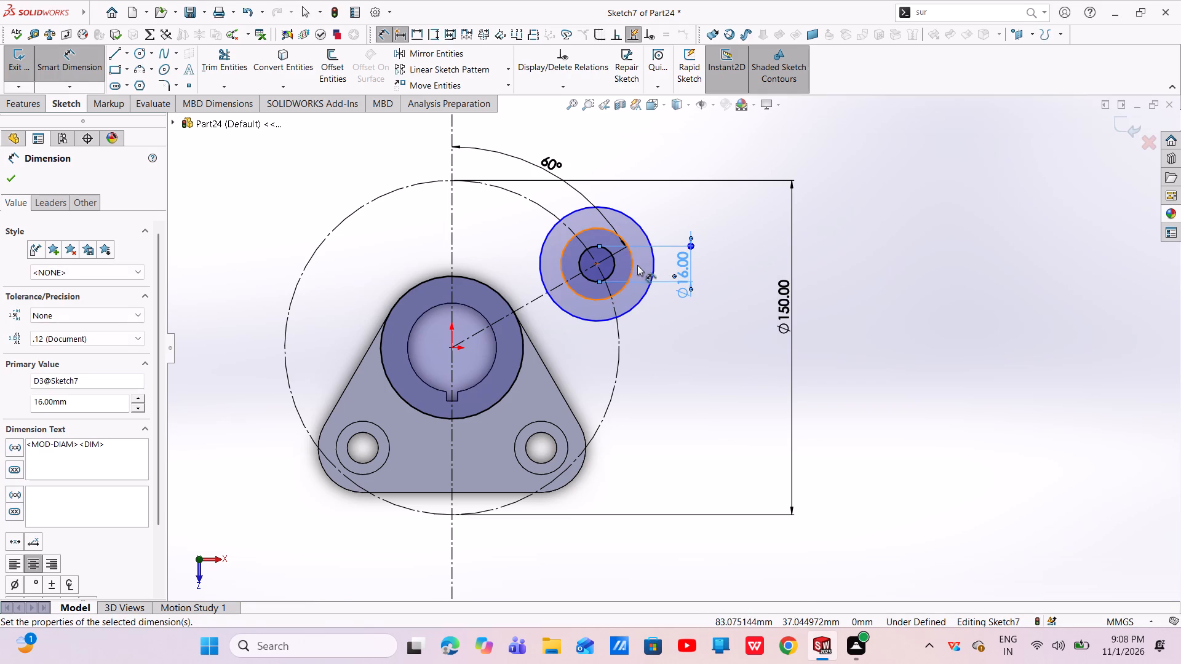
Dimension the middle concentric circle with a diameter of 26 mm.
click(632, 265)
click(711, 274)
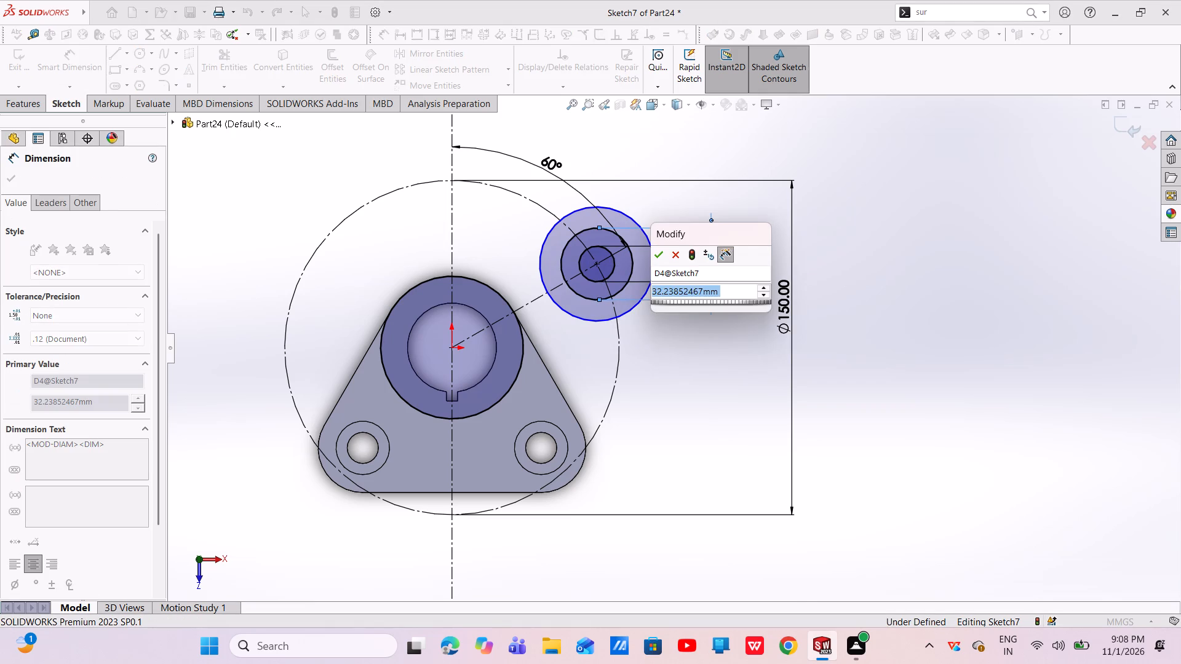
key(BackSpace)
text(26)
key(Return)
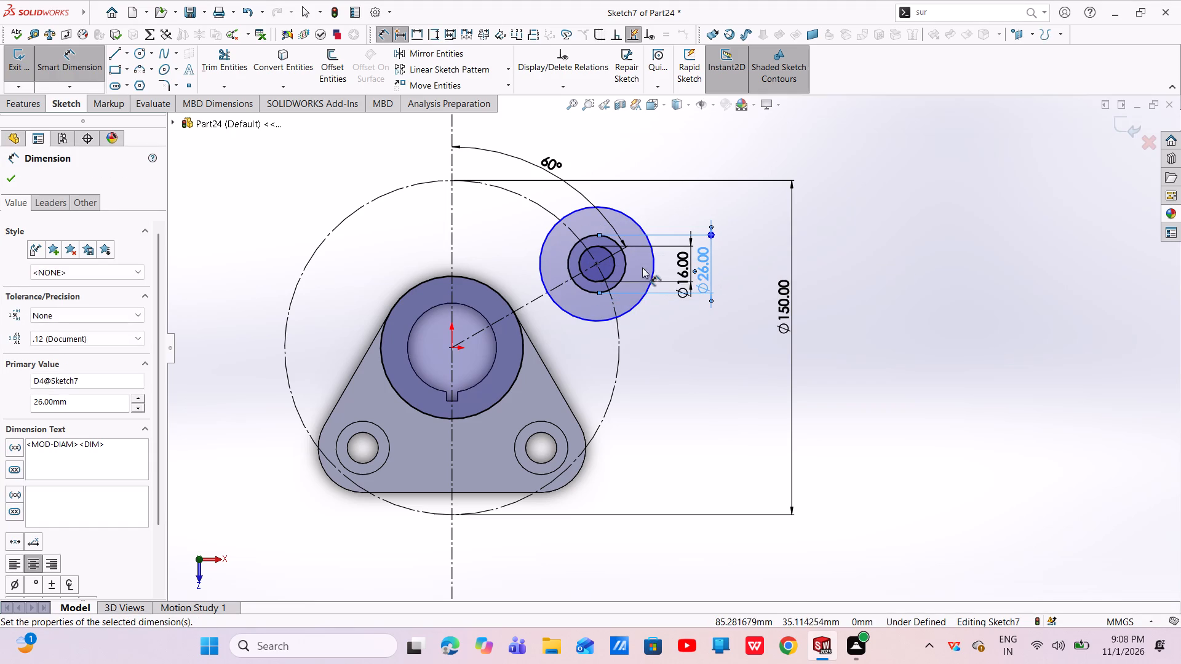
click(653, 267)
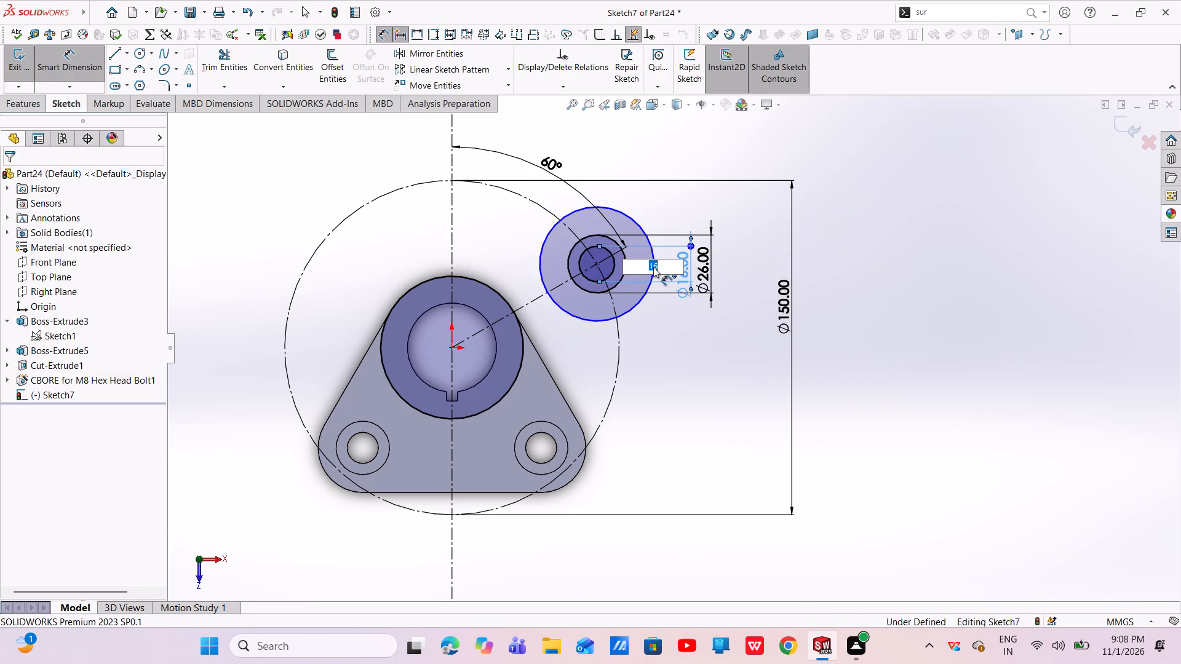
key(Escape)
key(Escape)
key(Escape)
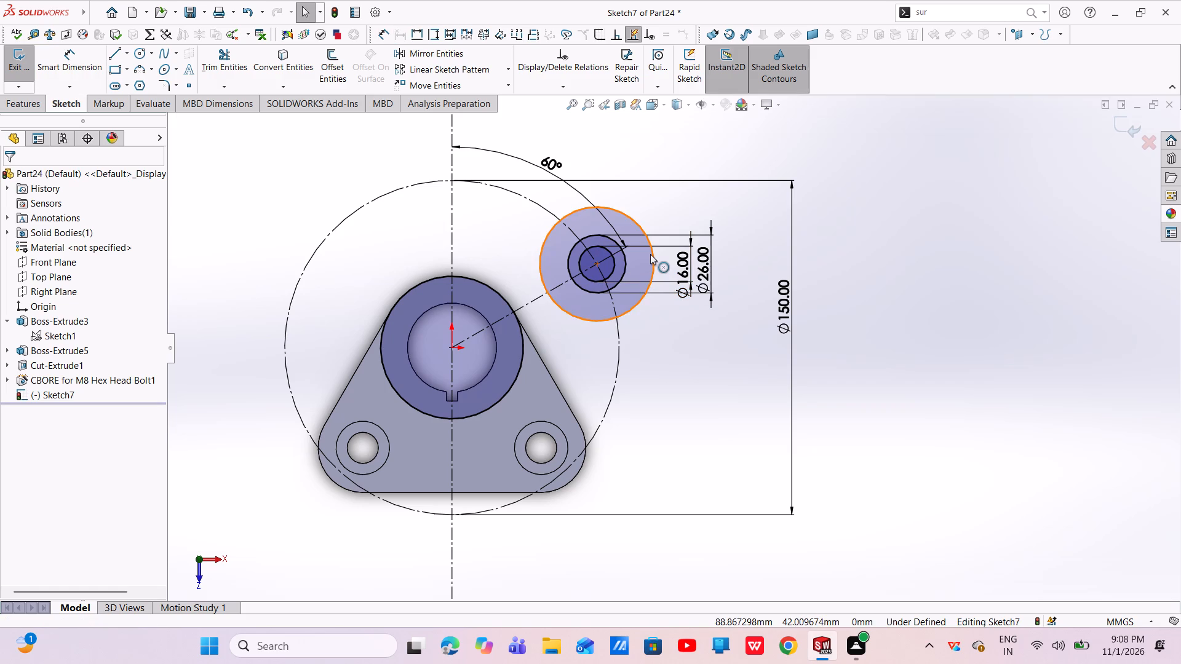
Dimension the outermost concentric circle with a diameter of 40 mm.
click(90, 67)
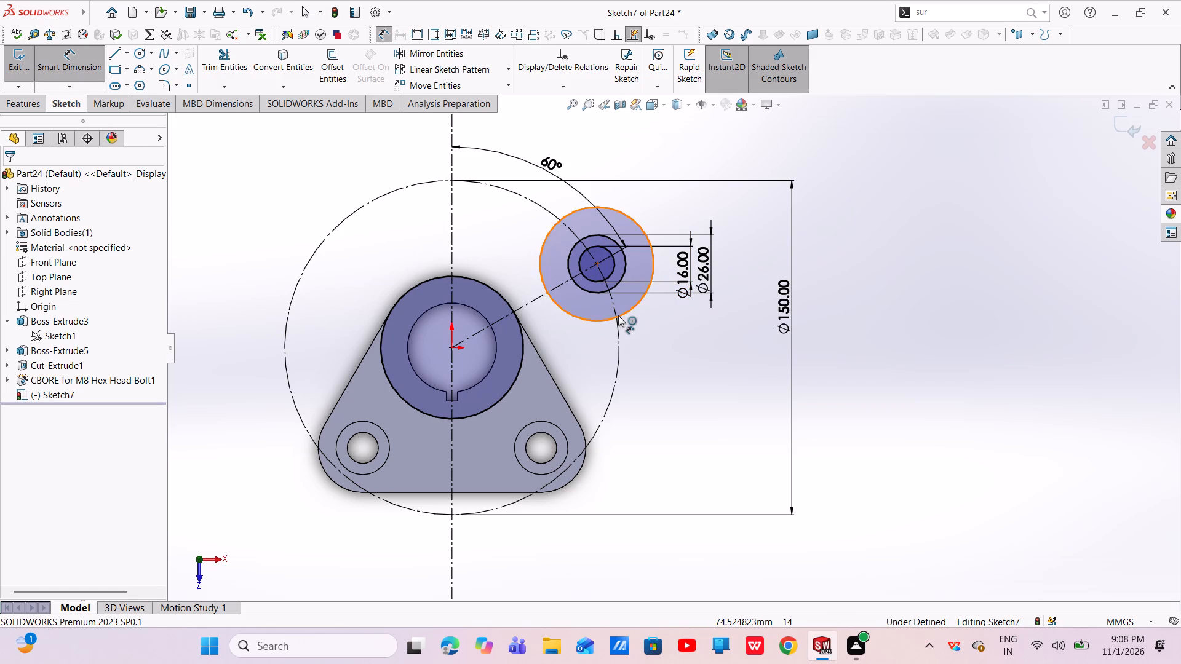
click(618, 315)
click(732, 274)
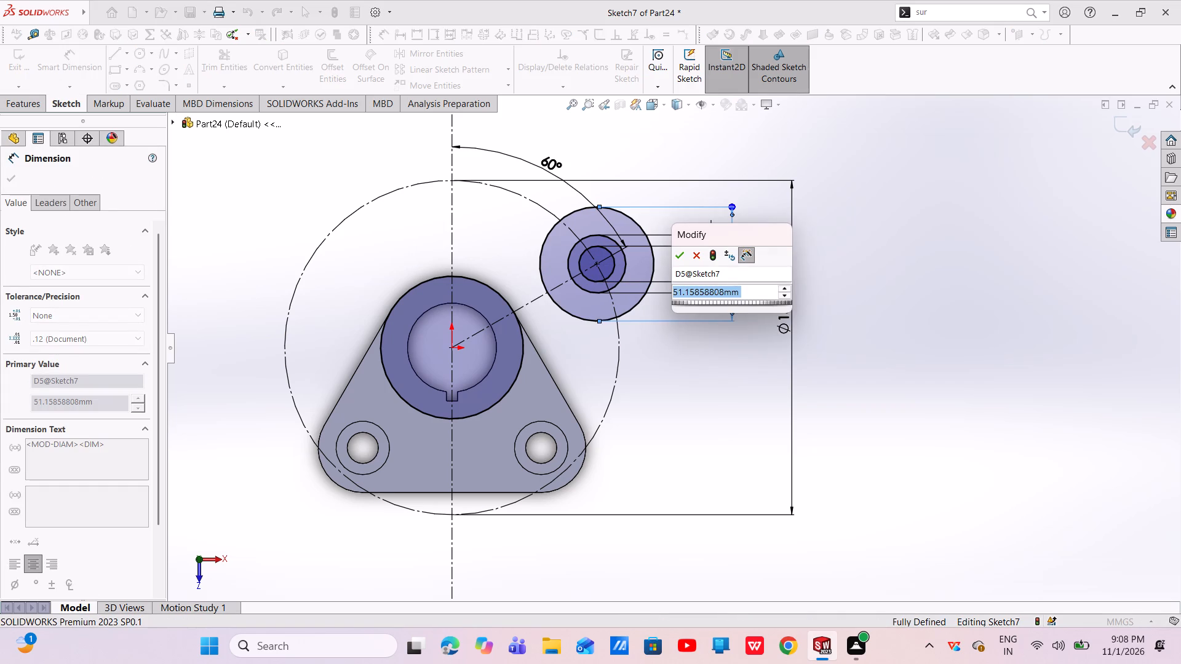
key(BackSpace)
text(40)
key(Return)
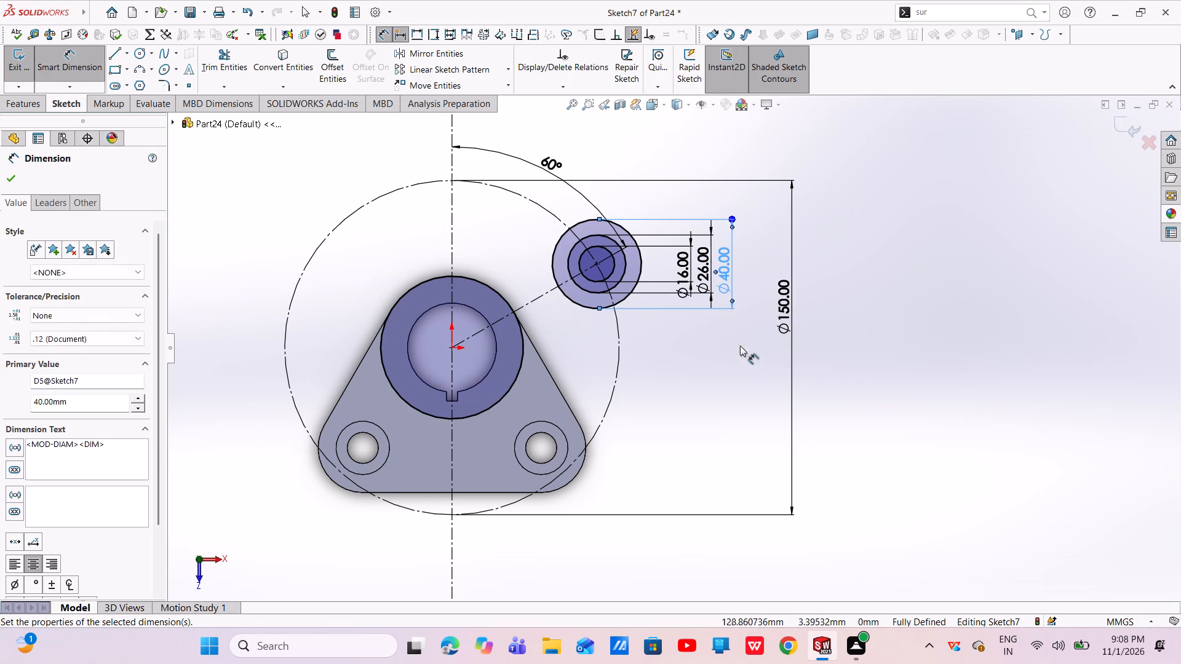
key(Escape)
key(Escape)
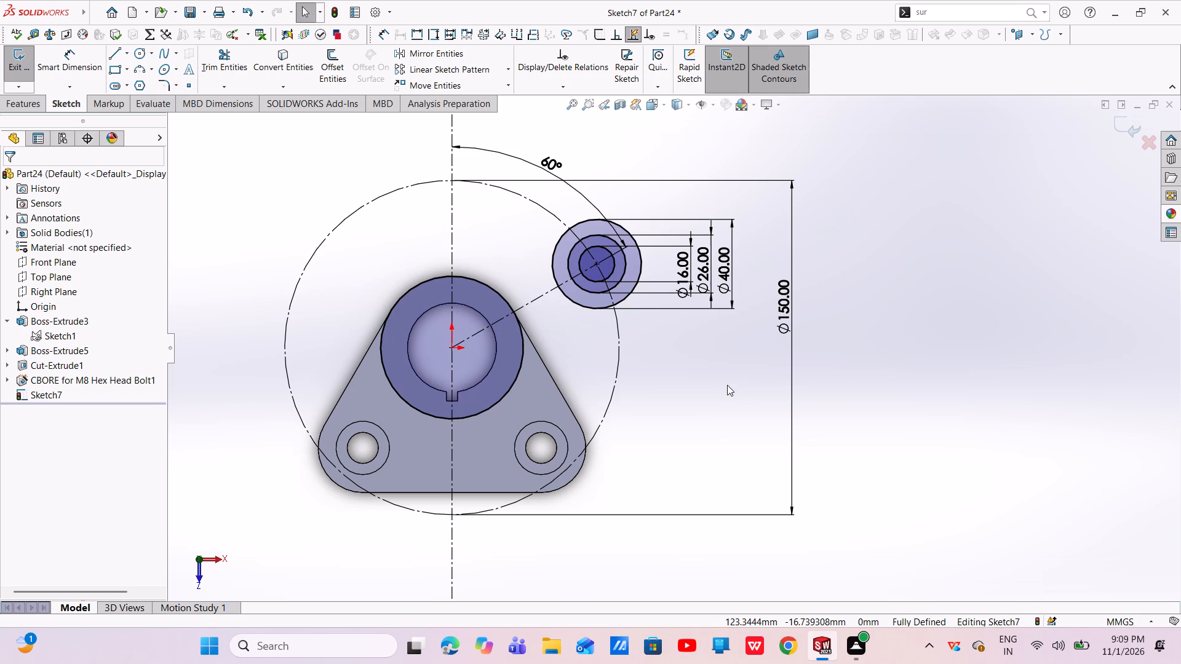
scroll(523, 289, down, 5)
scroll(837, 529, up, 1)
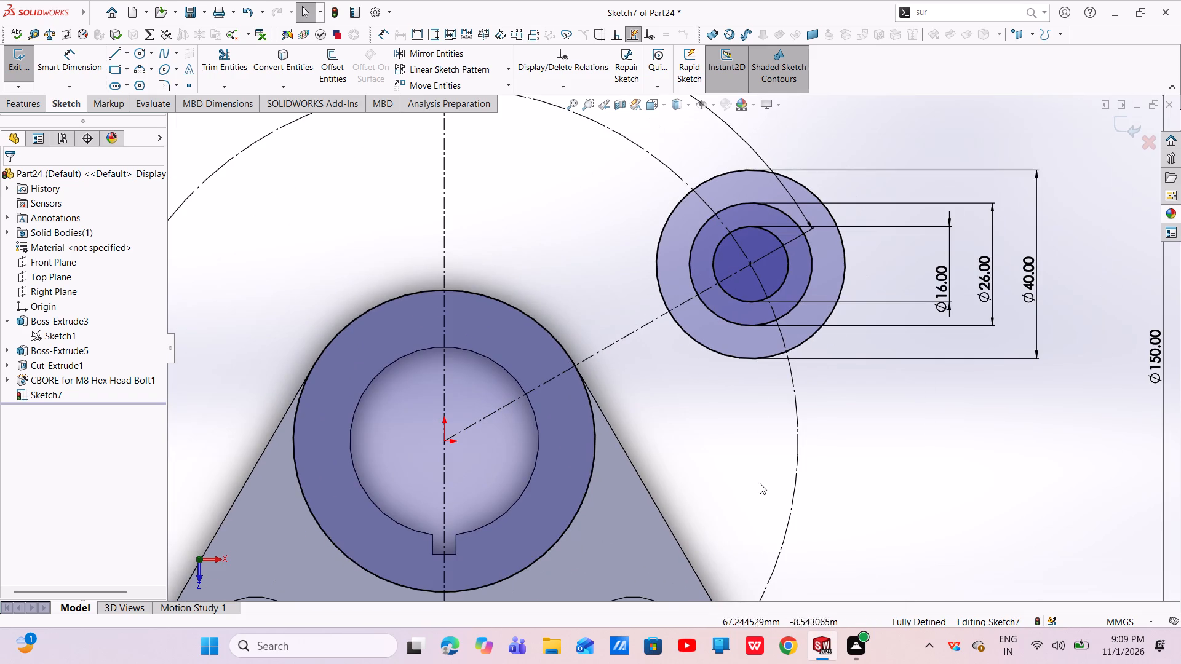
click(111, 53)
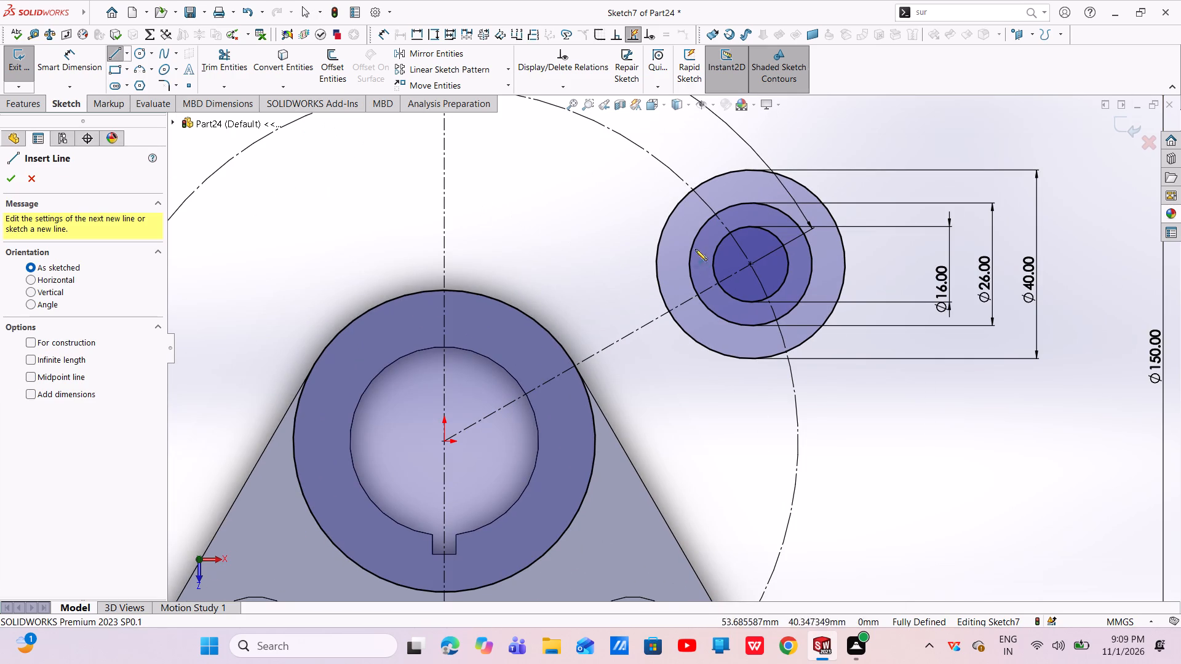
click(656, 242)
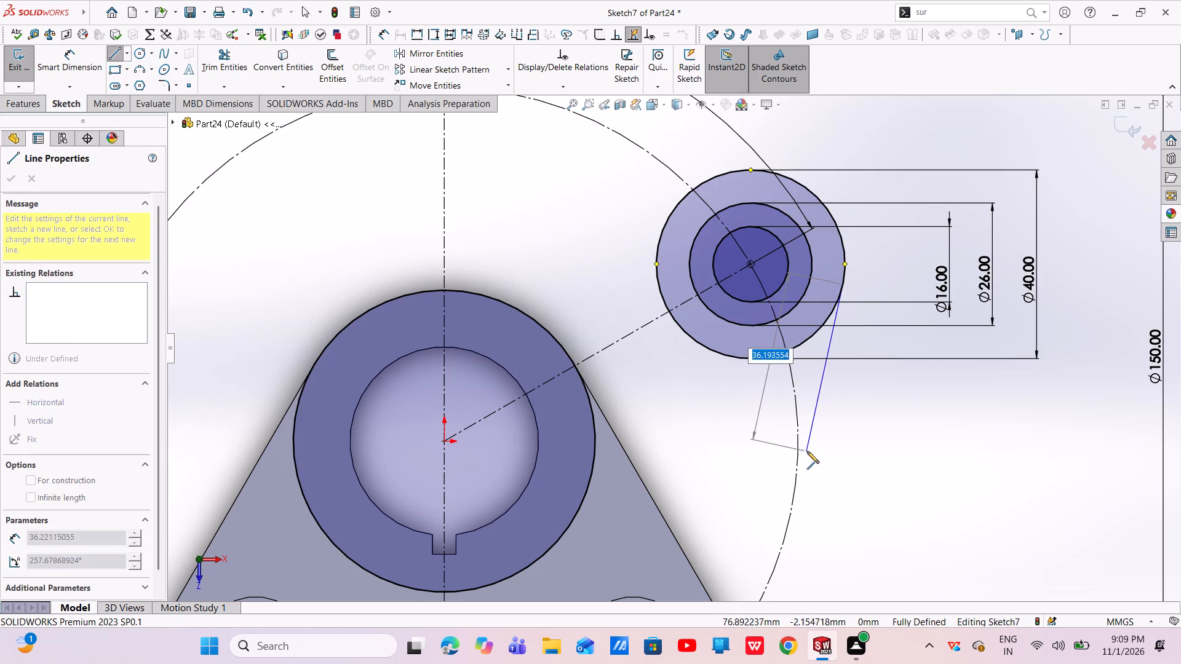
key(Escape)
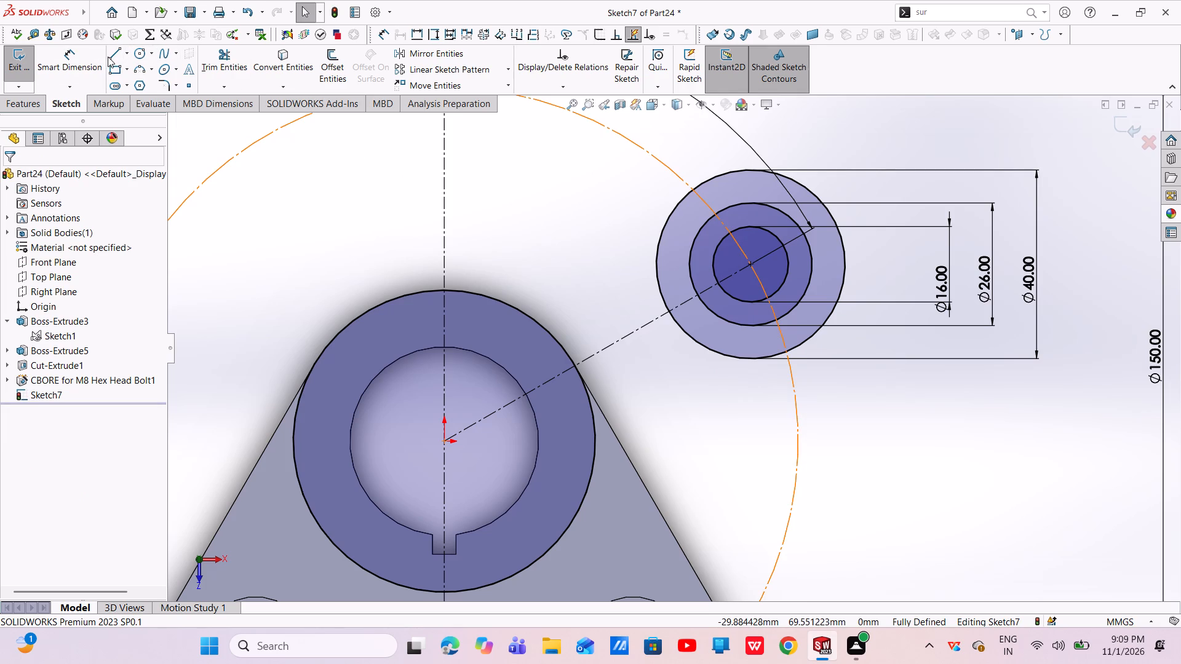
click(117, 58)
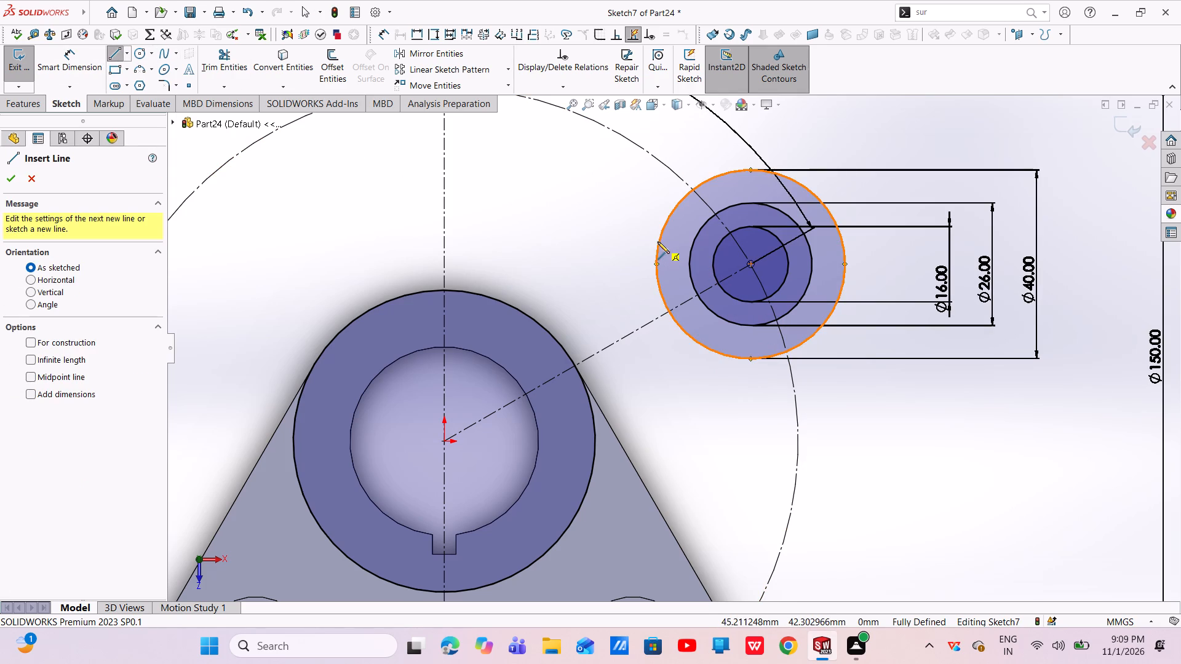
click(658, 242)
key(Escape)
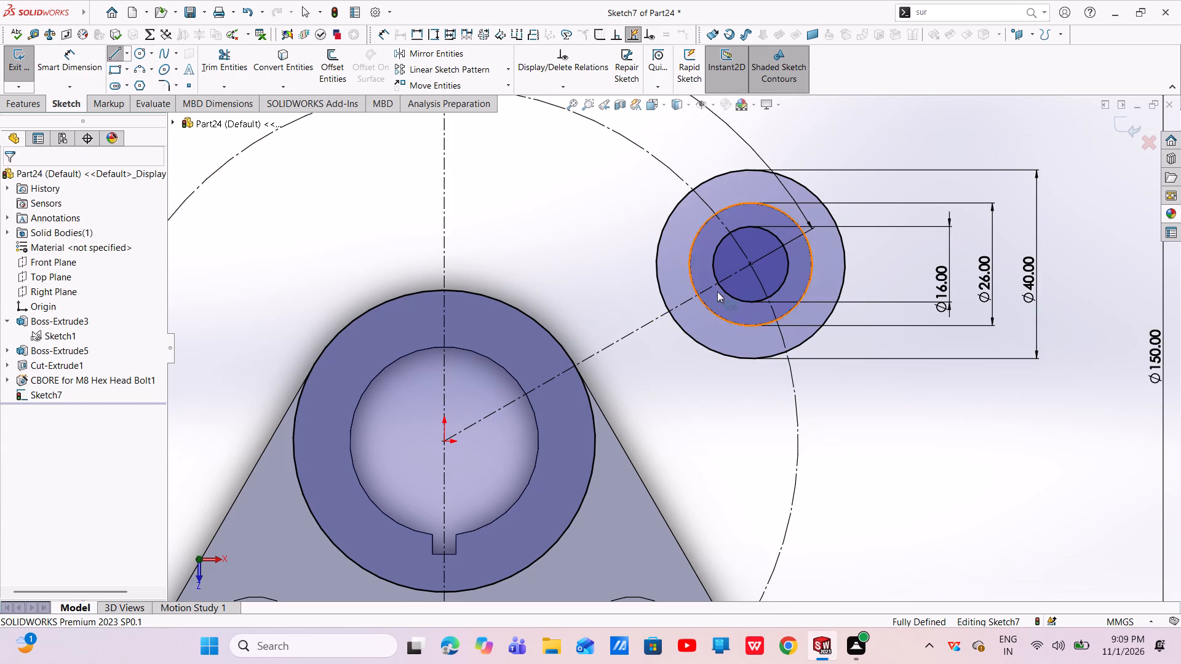
Sketch a line about 31 mm long above the diagonal centerline, from the ring's outer edge to the 40 mm circle.
click(114, 52)
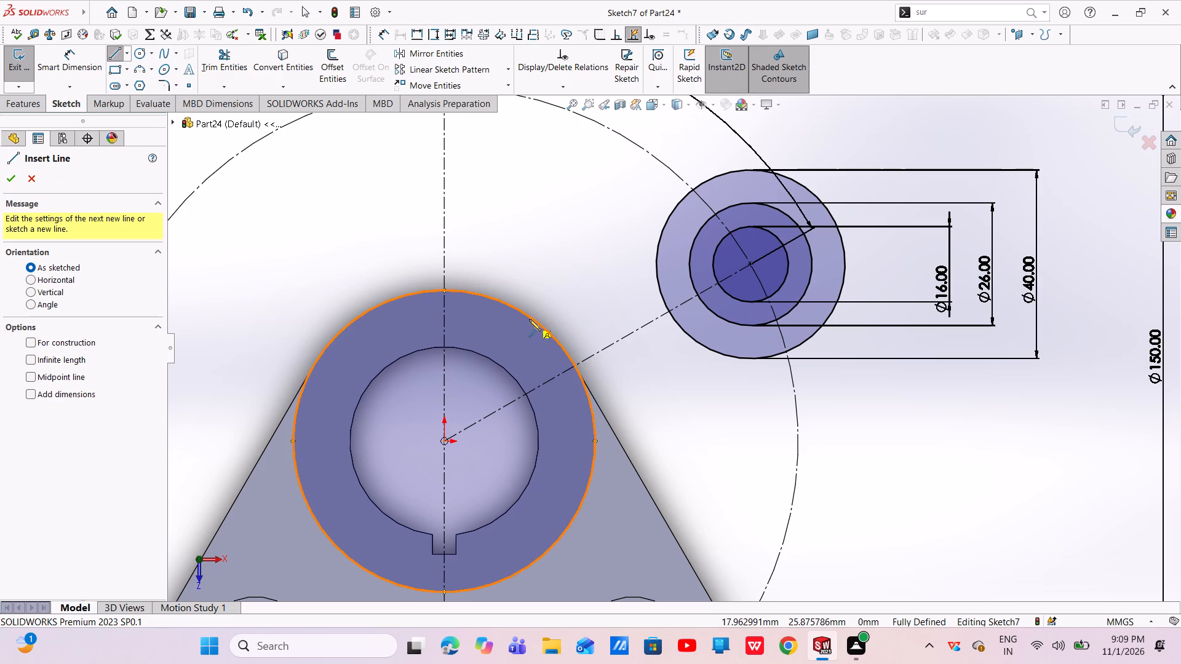
click(530, 317)
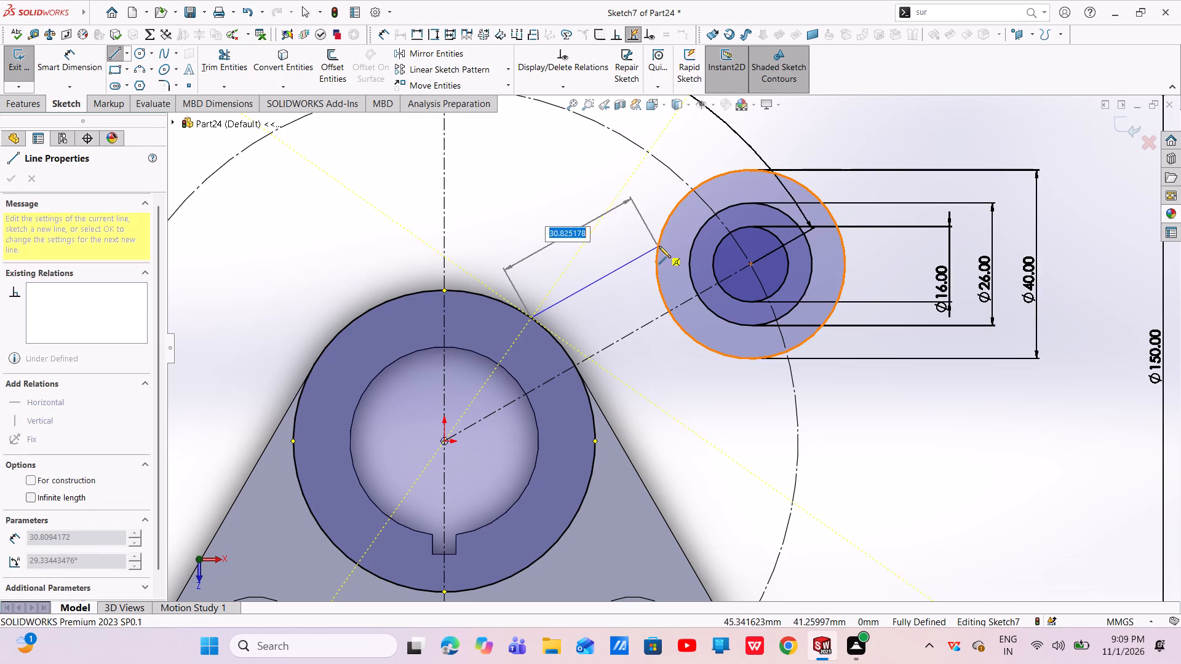
click(659, 246)
right_click(659, 246)
click(691, 256)
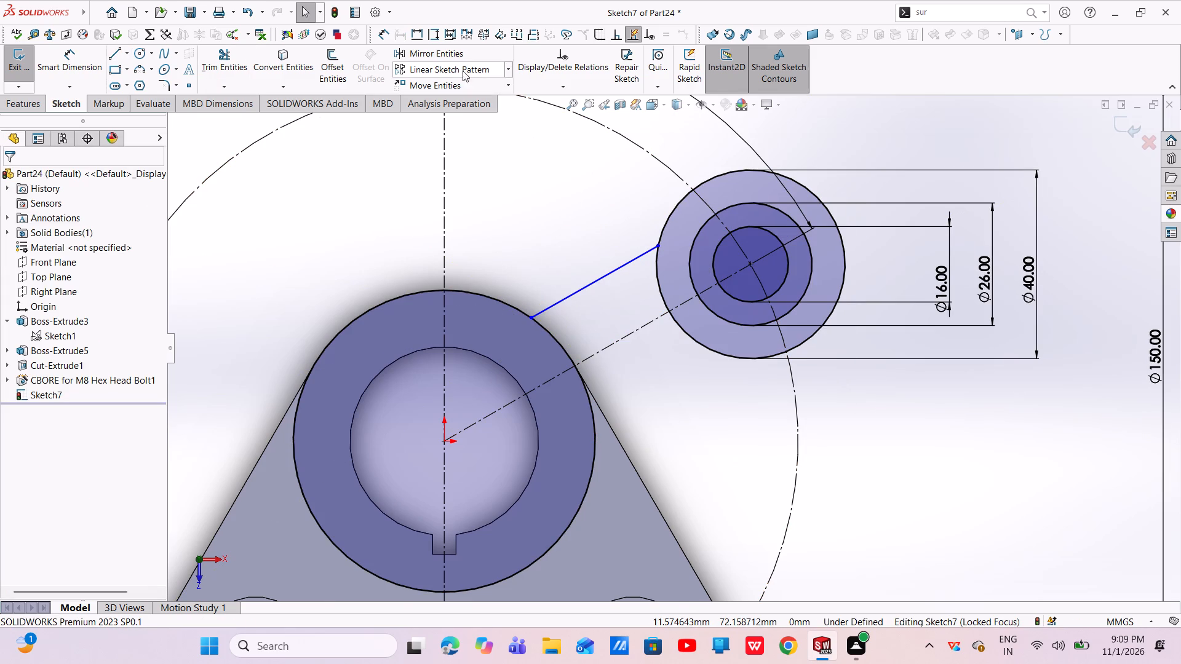
Mirror the new arm line about the diagonal centerline, keeping the original.
click(455, 57)
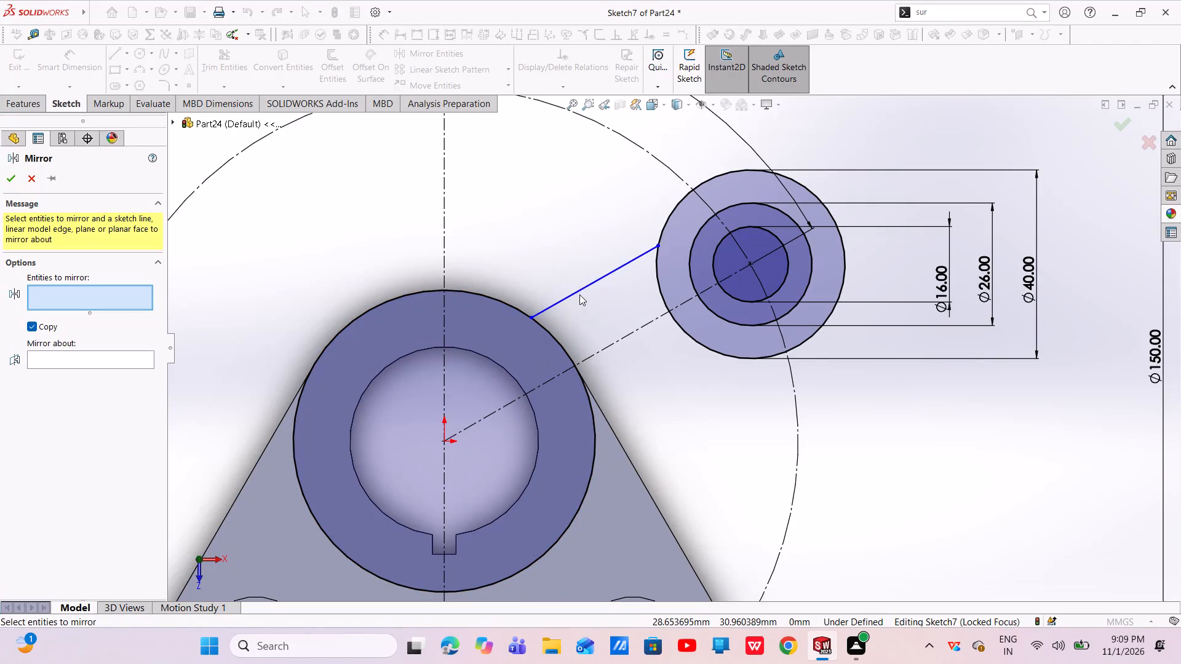
click(580, 290)
click(121, 360)
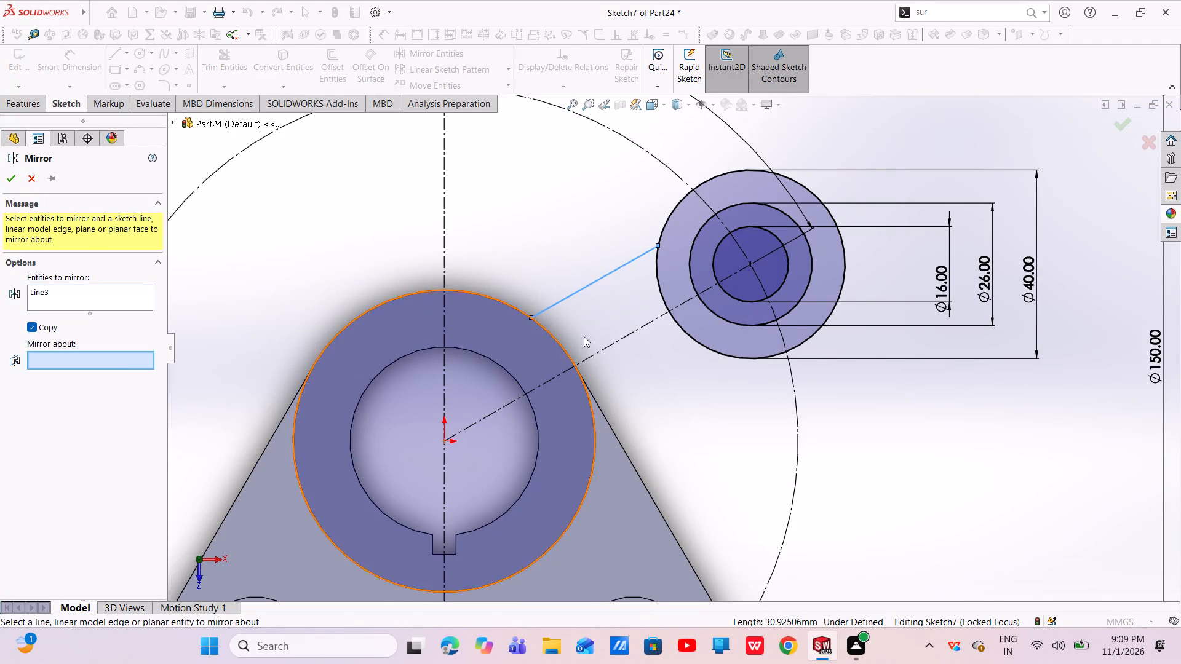
click(625, 344)
click(626, 335)
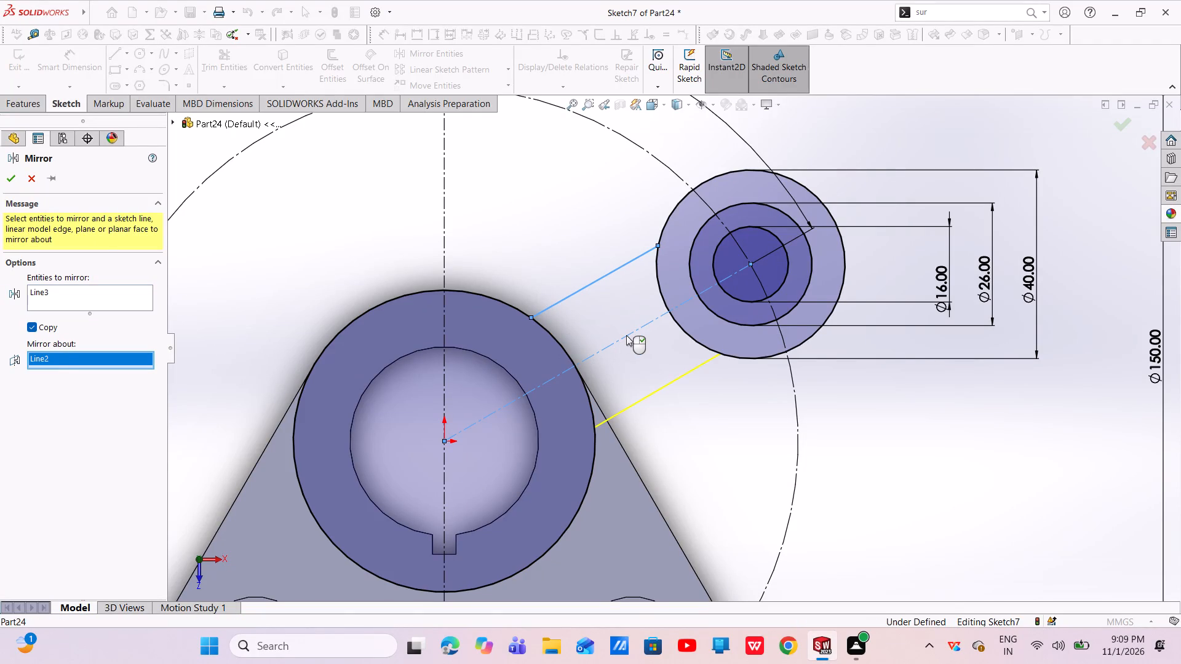
right_click(626, 335)
key(Escape)
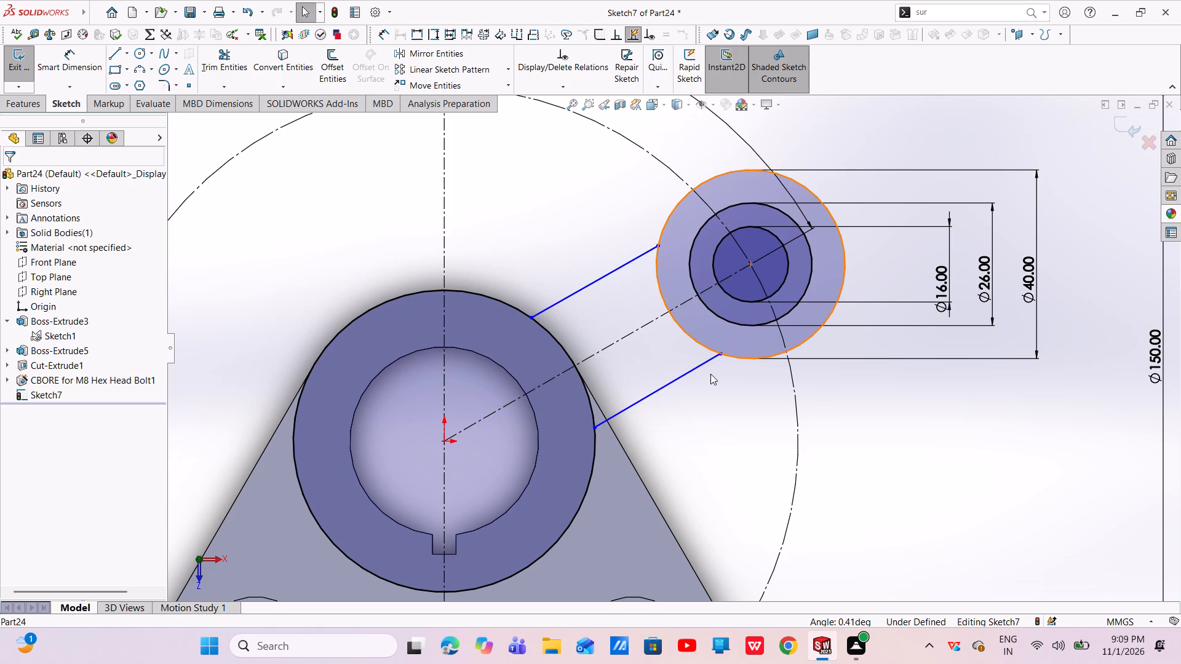
Add a tangent relation between the mirrored lower arm line and the 40 mm circle.
click(693, 367)
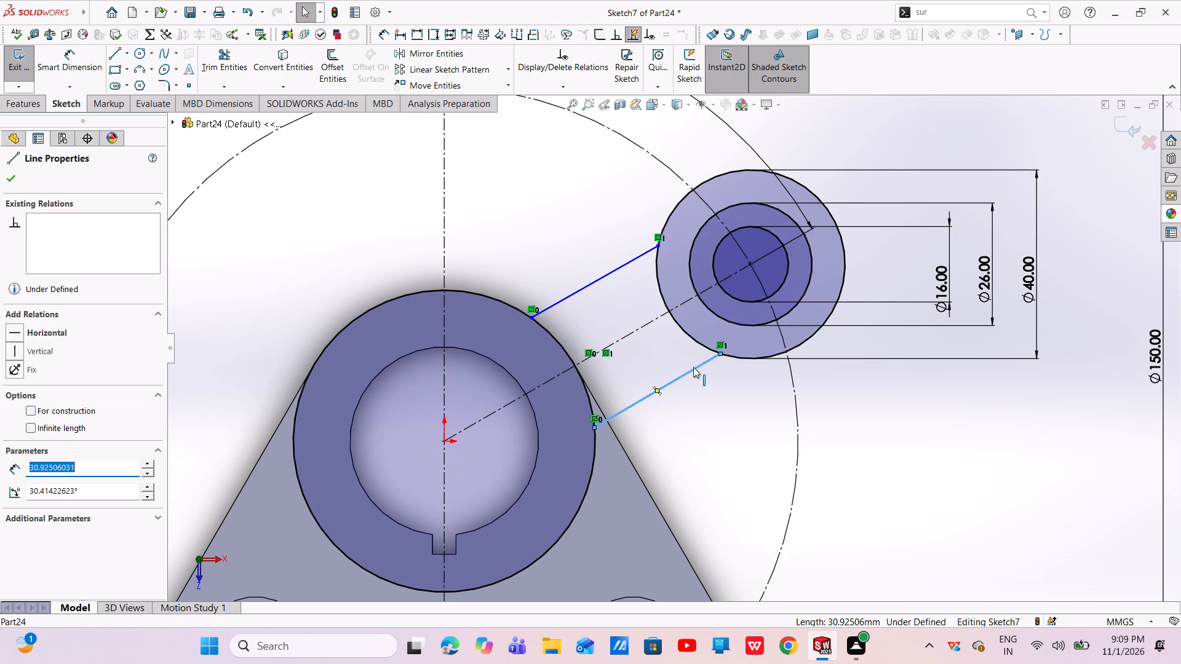
ctrl+click(735, 355)
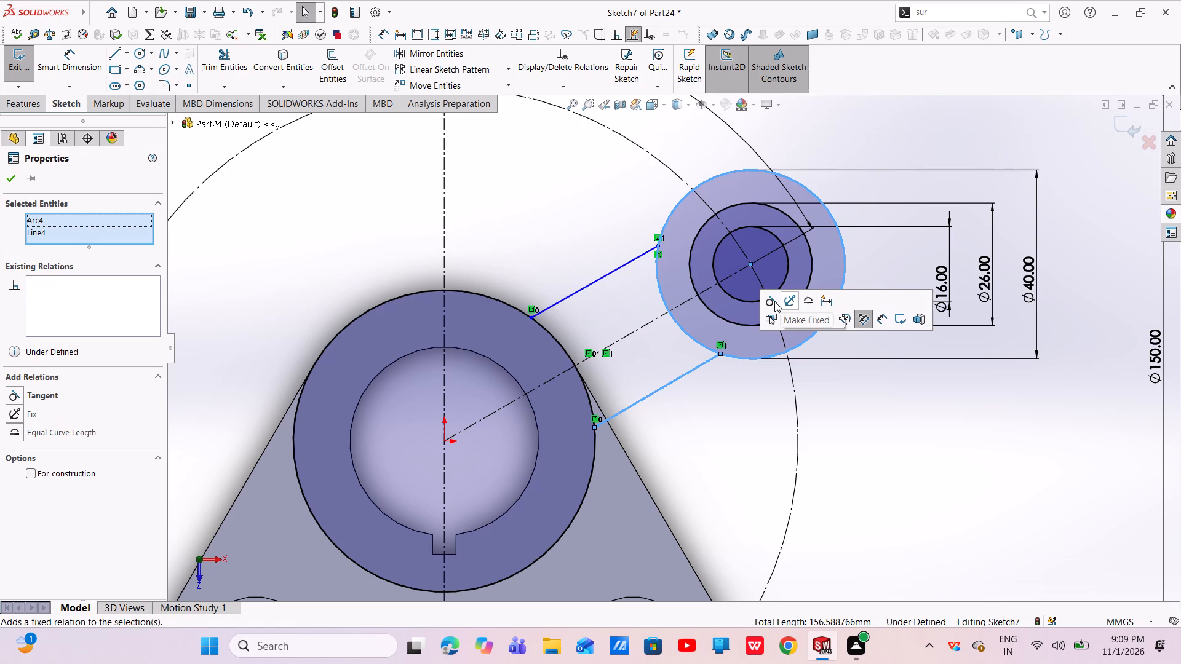
click(774, 301)
key(Escape)
key(Escape)
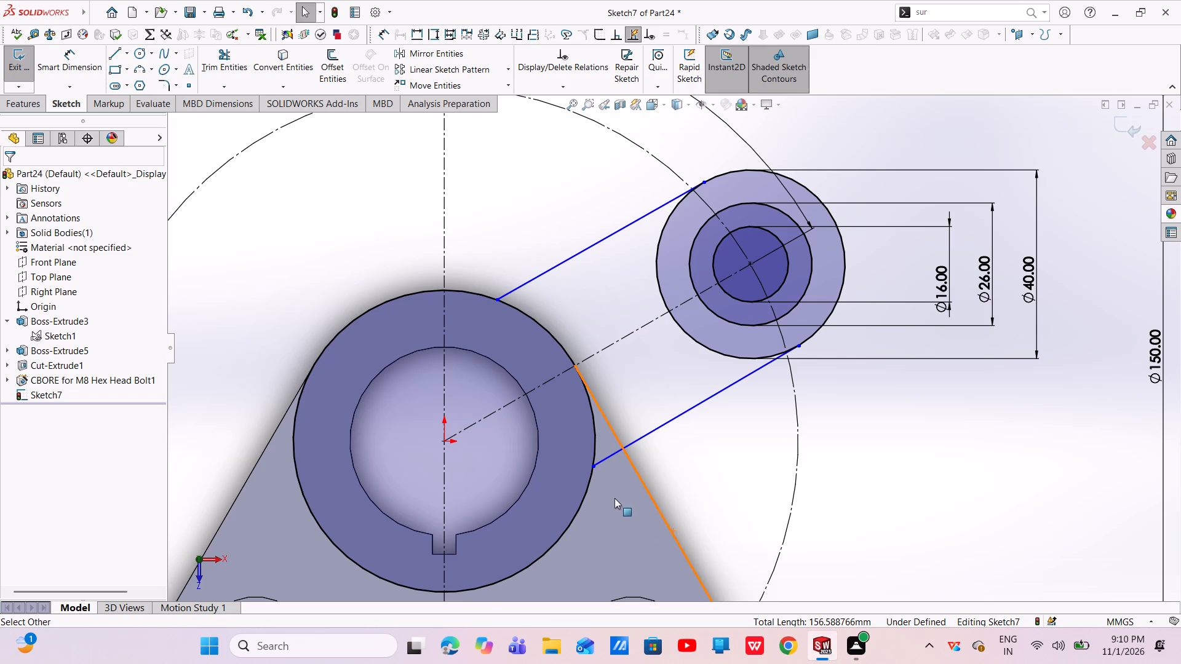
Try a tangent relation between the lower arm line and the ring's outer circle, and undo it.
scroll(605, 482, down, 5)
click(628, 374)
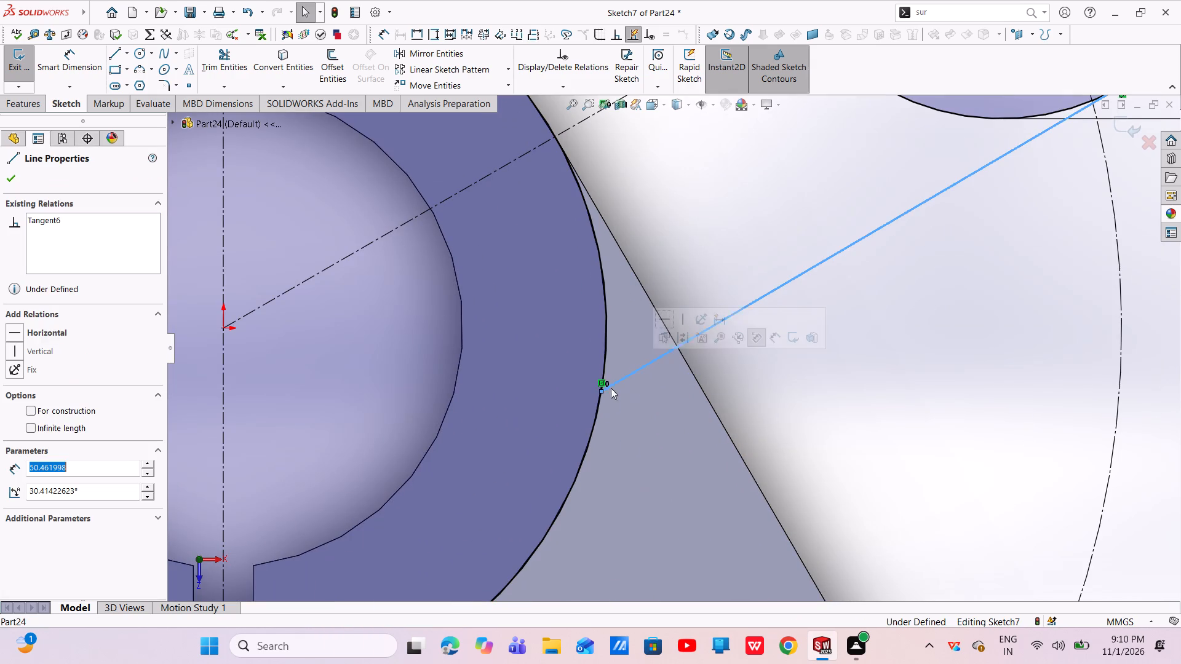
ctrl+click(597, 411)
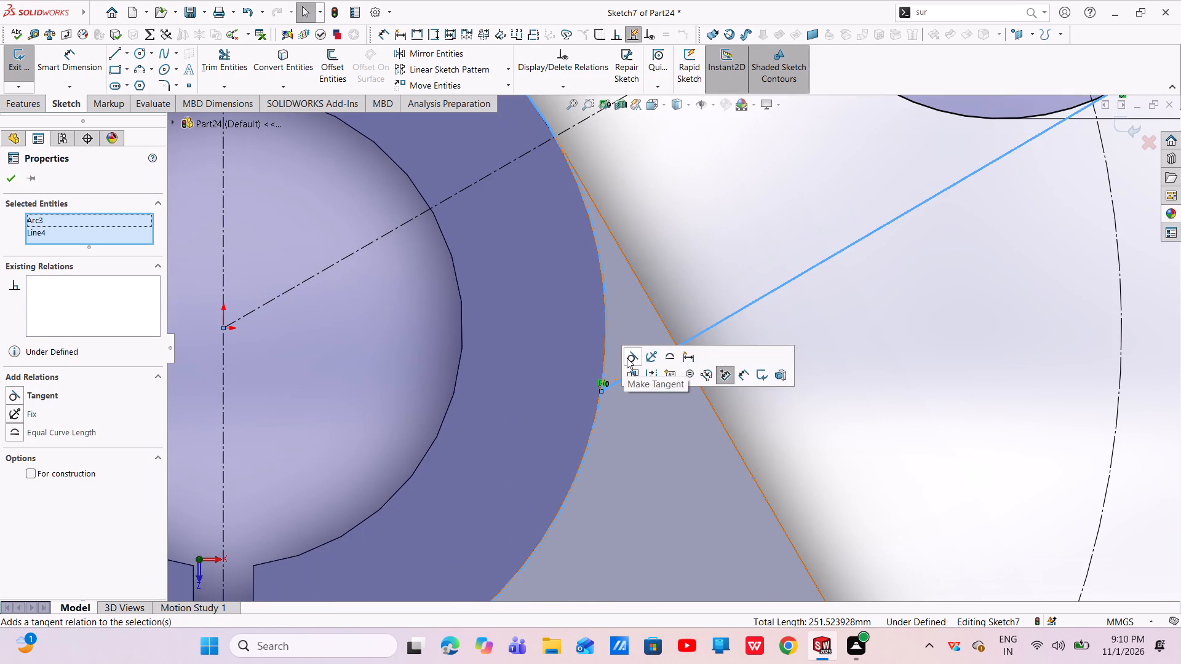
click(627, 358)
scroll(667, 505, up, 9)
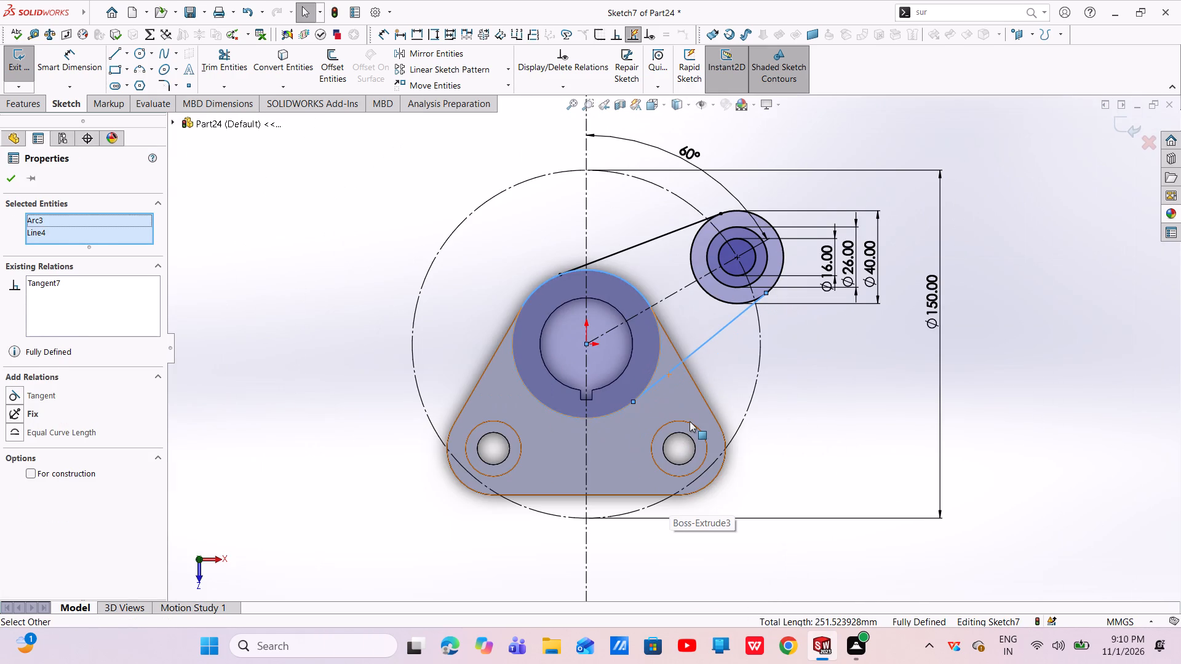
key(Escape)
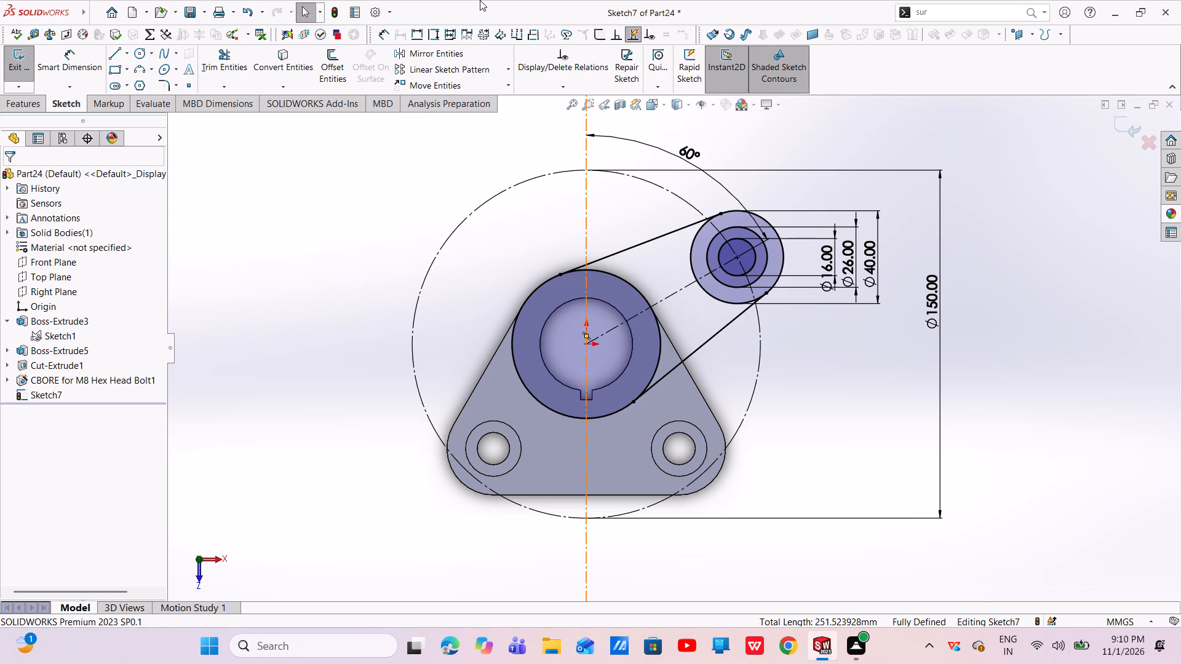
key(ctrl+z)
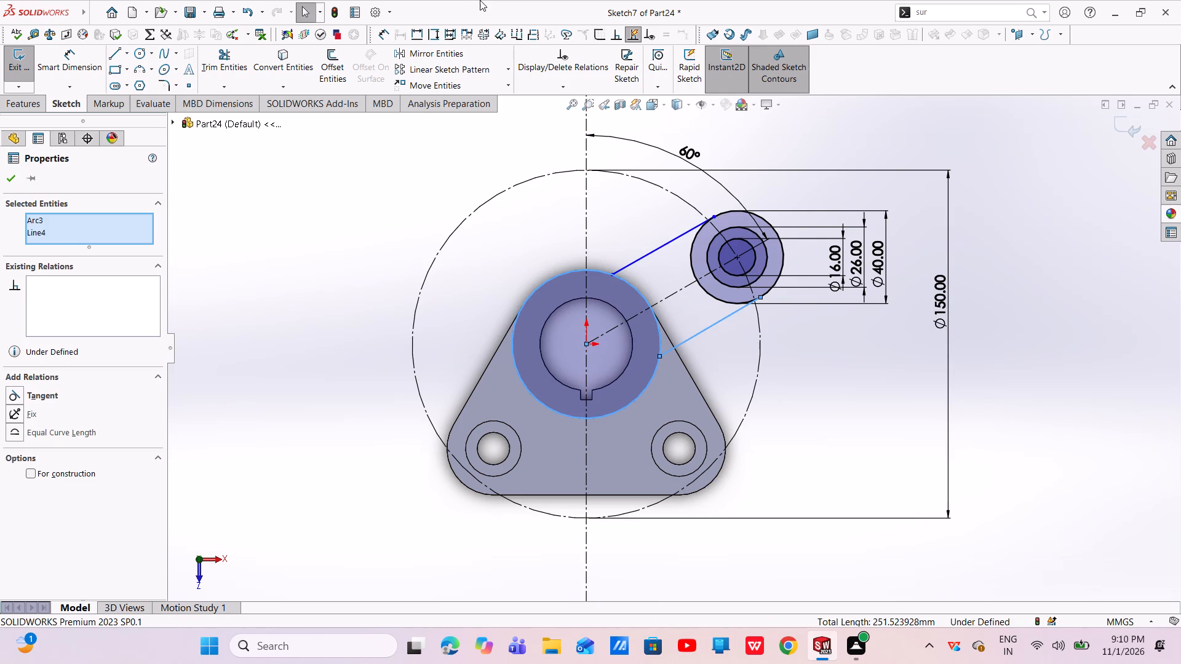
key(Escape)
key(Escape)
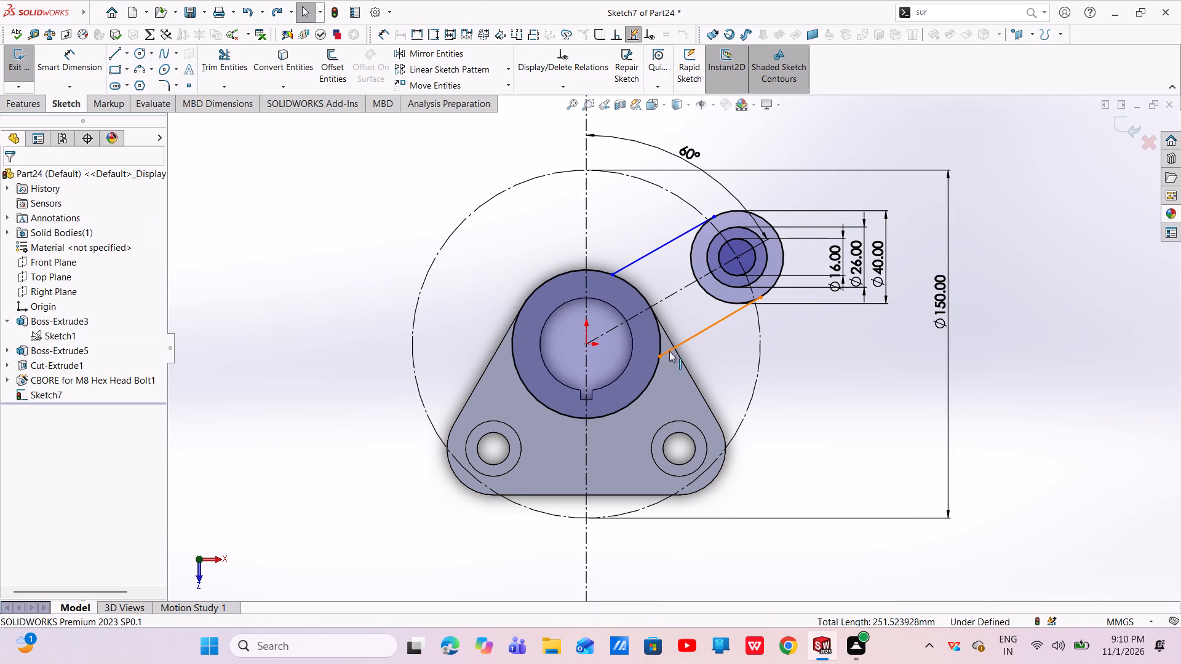
Move the lower arm line's inner endpoint along the ring's outer circle until it is level with the origin.
drag(658, 355, 656, 378)
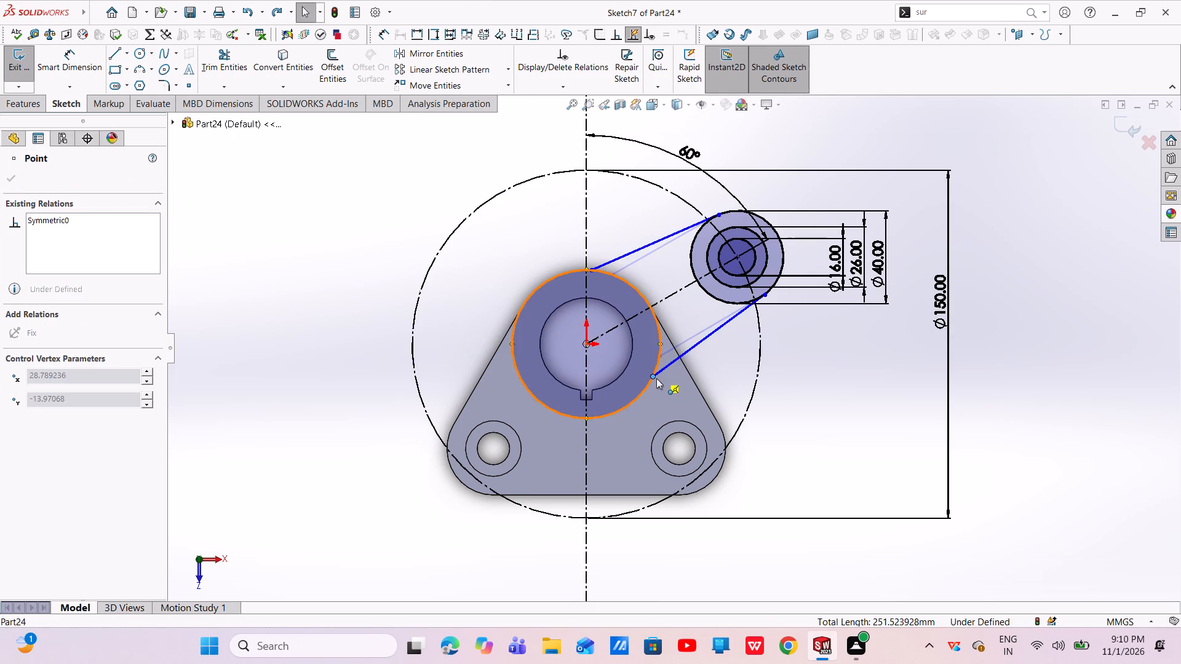
drag(656, 378, 662, 342)
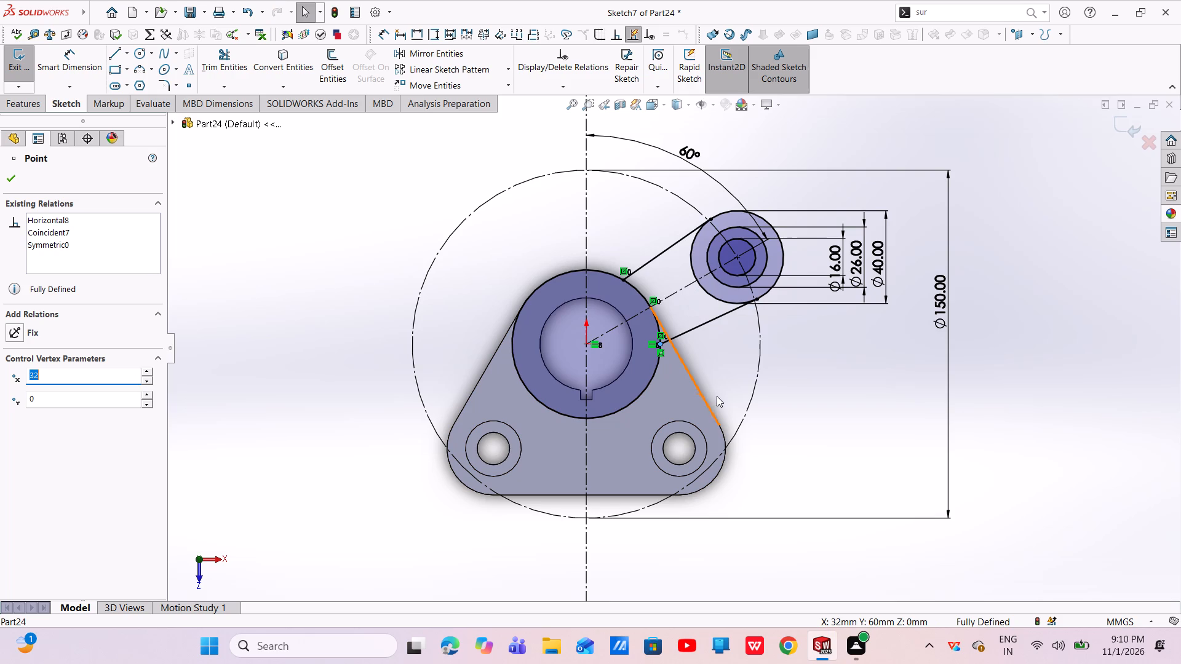
key(Escape)
key(Escape)
scroll(683, 279, down, 6)
scroll(674, 349, up, 5)
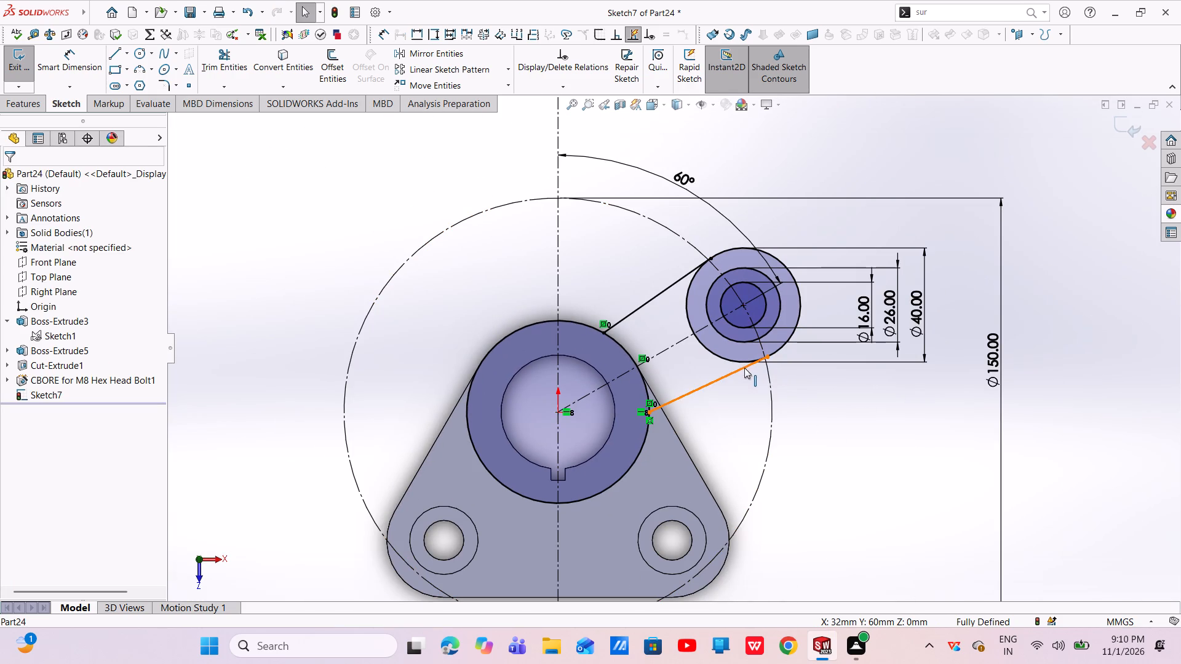
Reapply the tangent relation between the lower arm line and the 40 mm circle, and exit the sketch.
click(744, 368)
ctrl+click(734, 362)
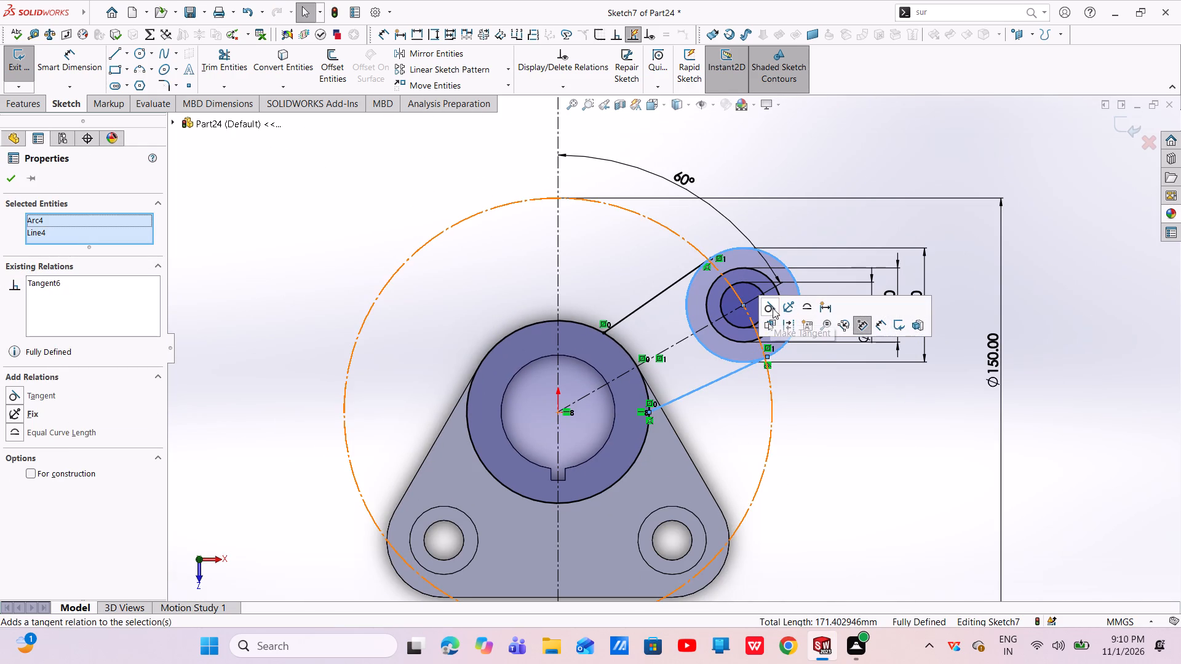
click(772, 303)
click(770, 304)
key(Escape)
key(Escape)
key(Escape)
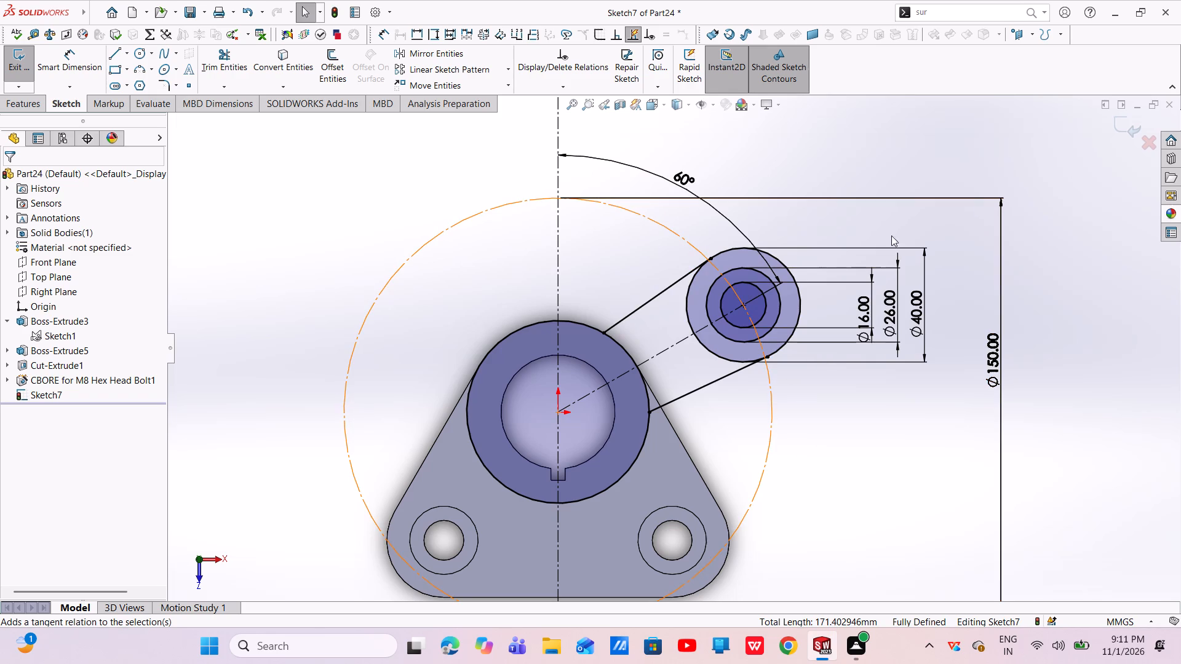
click(1117, 125)
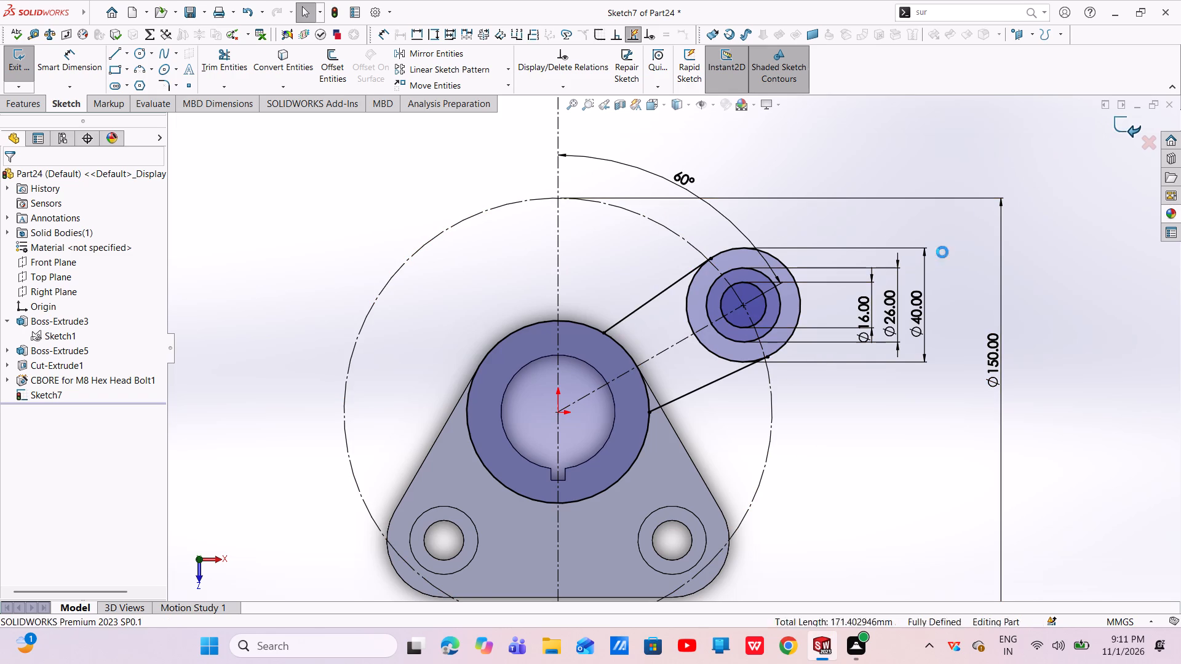
Start a boss extrusion of the arm region, the 26 mm circle and the band between the 26 and 40 mm circles, reversed toward the base.
middle_drag(754, 377, 691, 293)
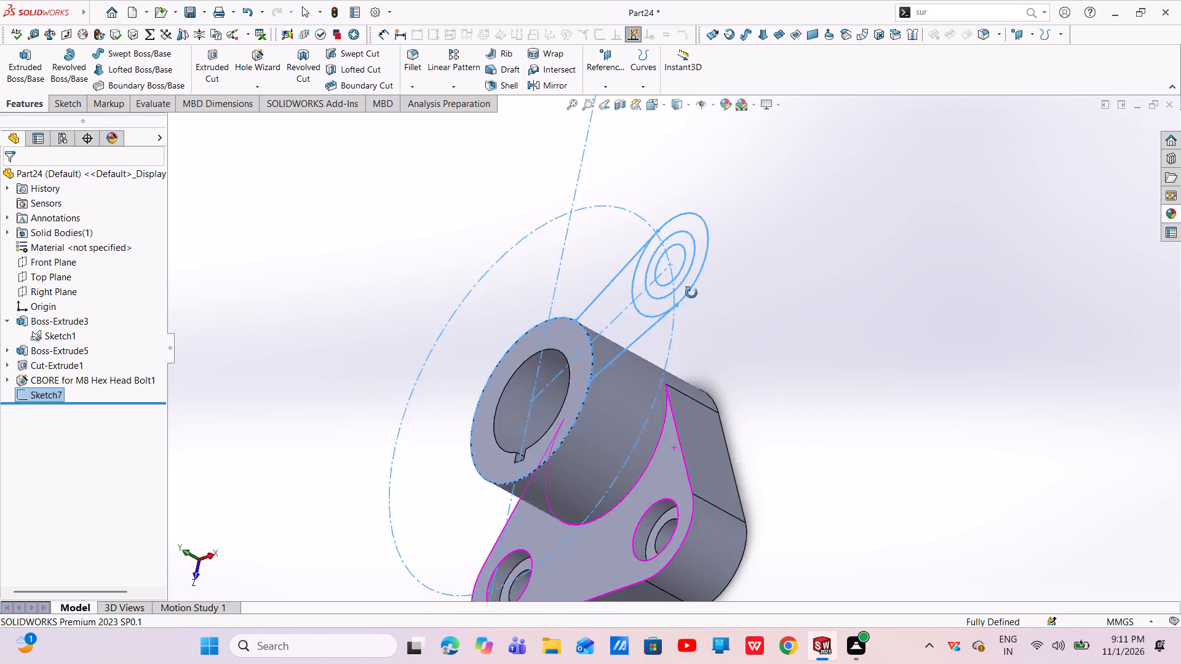
middle_drag(691, 293, 728, 320)
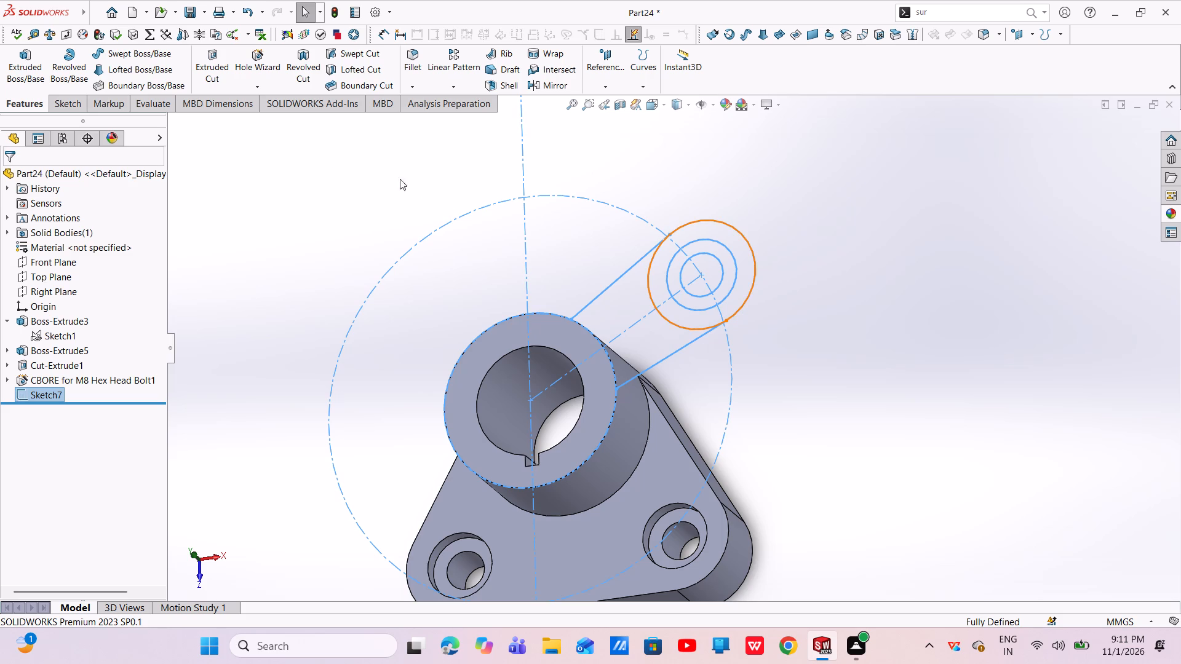
click(12, 71)
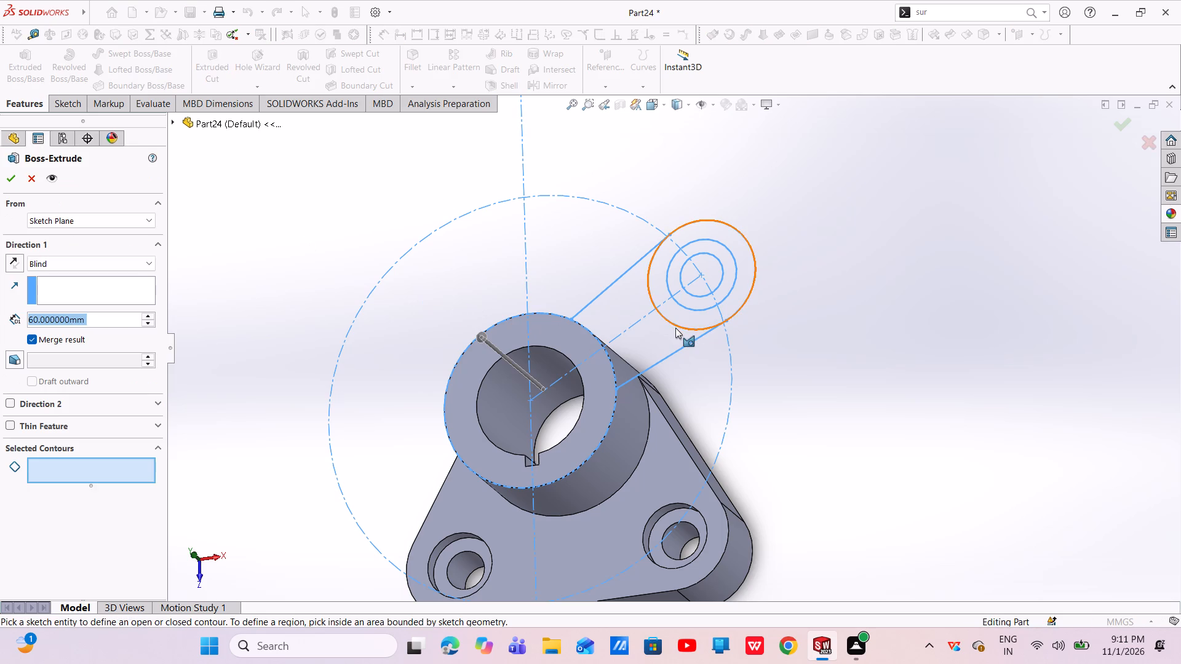
click(672, 339)
click(734, 287)
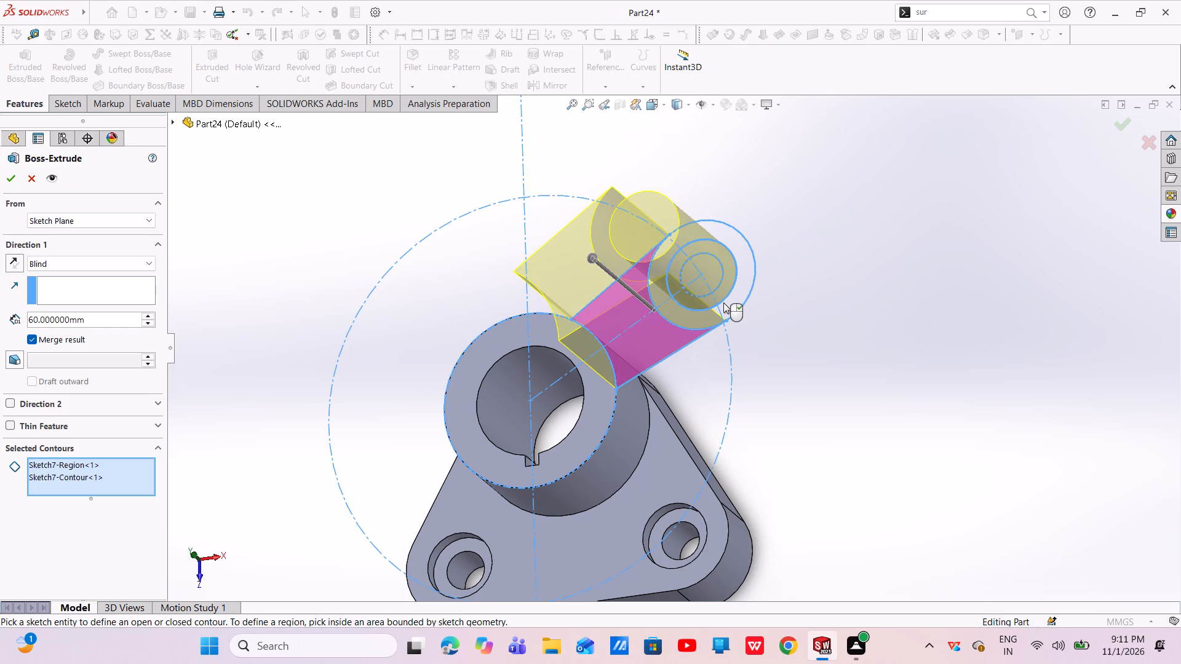
click(741, 271)
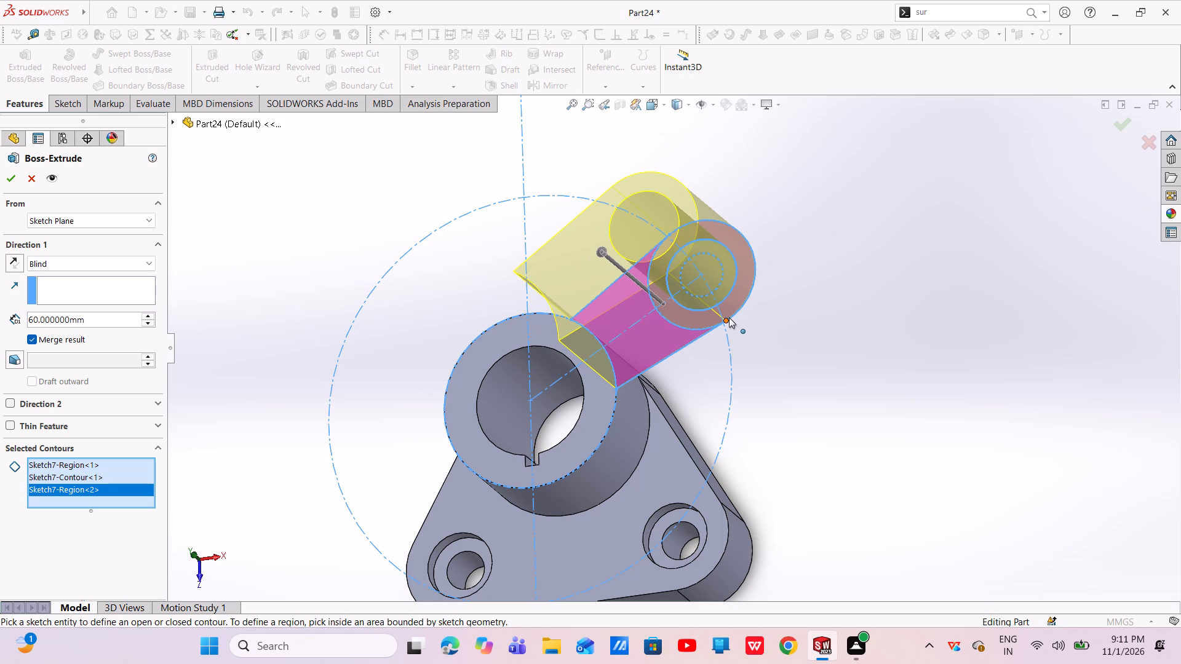
click(12, 268)
middle_drag(368, 411, 297, 326)
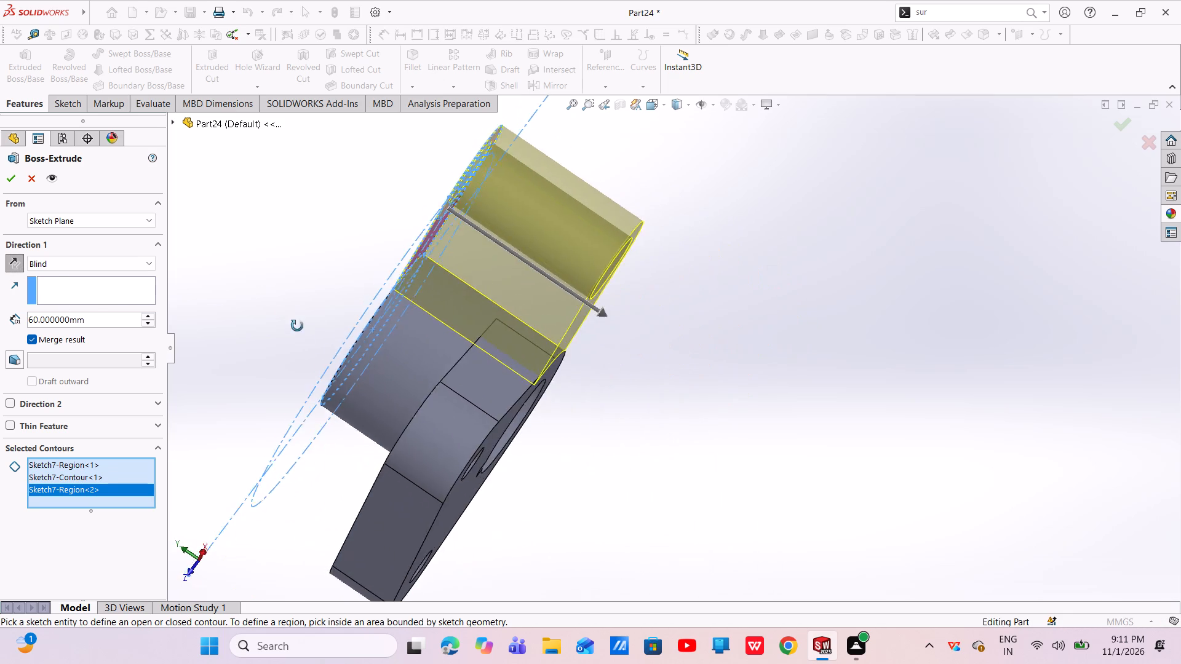
middle_drag(297, 326, 375, 377)
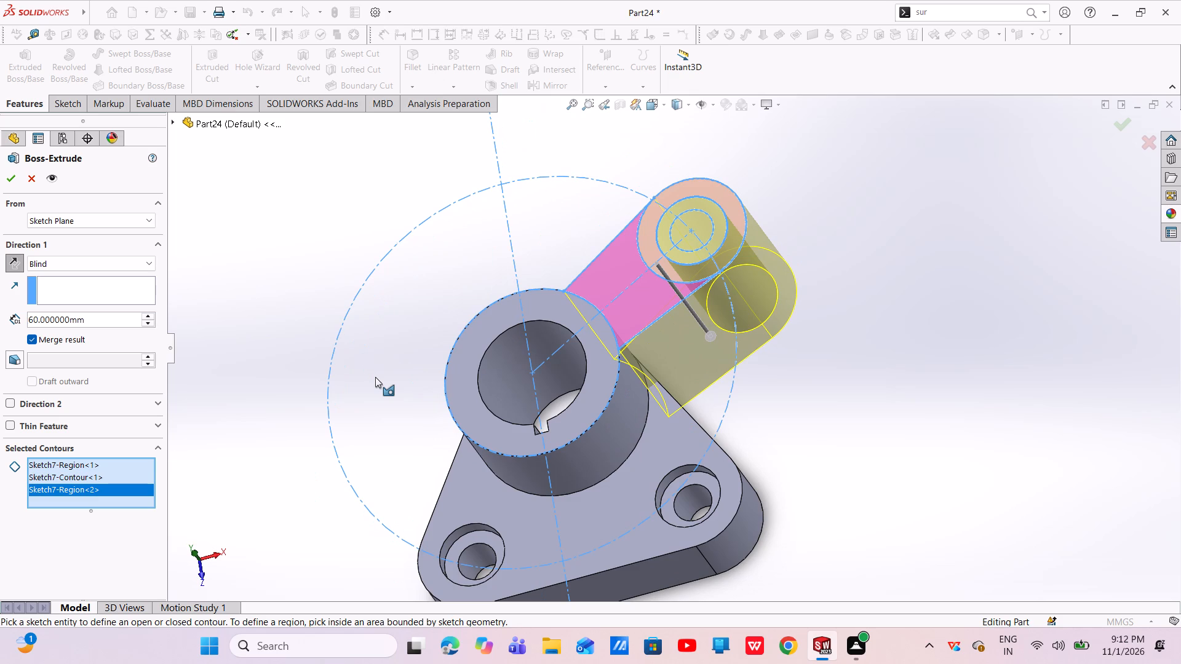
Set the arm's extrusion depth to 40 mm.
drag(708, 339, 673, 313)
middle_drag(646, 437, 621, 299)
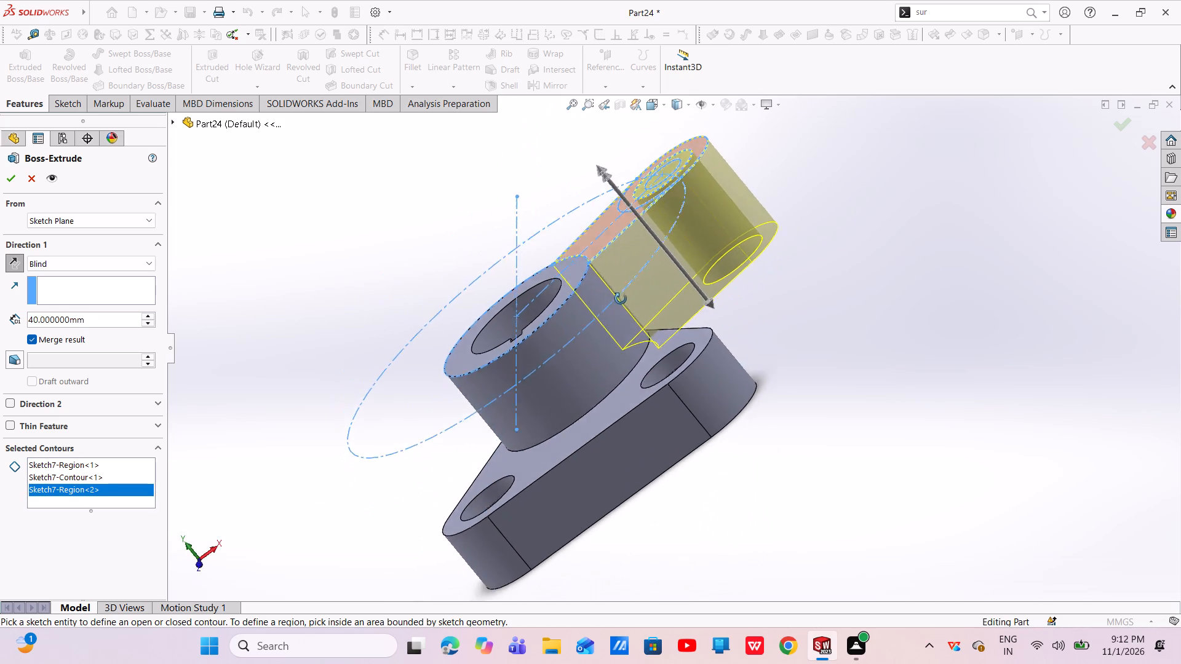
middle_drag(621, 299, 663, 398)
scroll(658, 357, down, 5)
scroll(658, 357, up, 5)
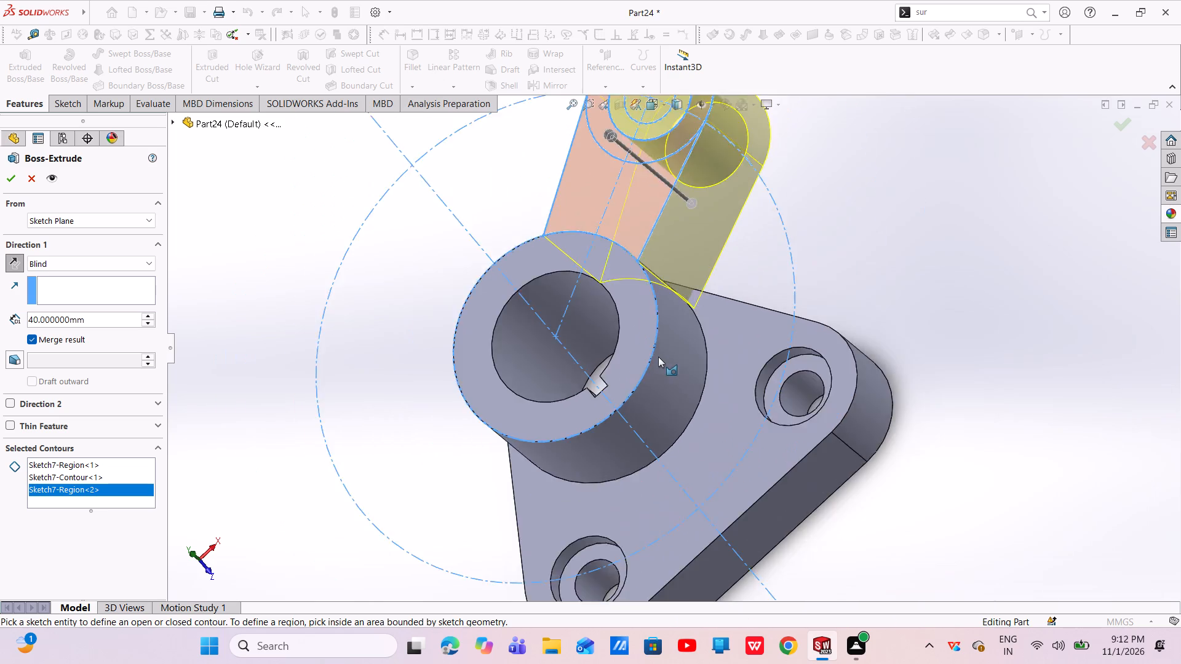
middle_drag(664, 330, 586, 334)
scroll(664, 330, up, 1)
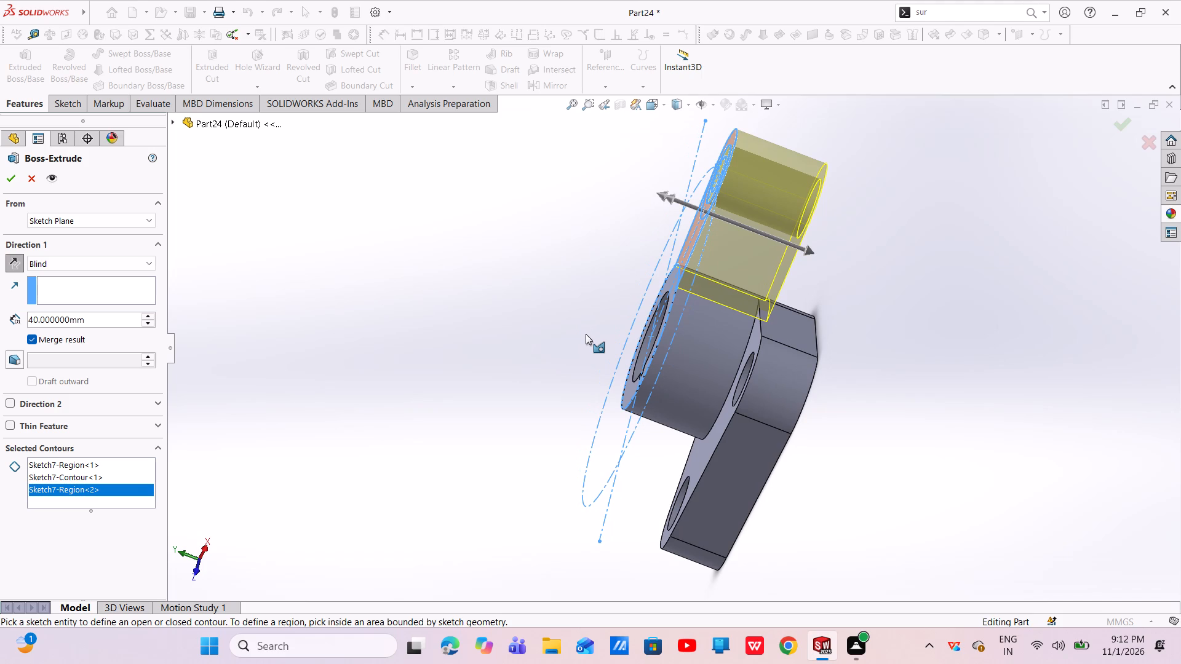
Start the arm extrusion at a 4 mm offset from the sketch plane, with the offset reversed toward the base.
click(87, 216)
click(58, 269)
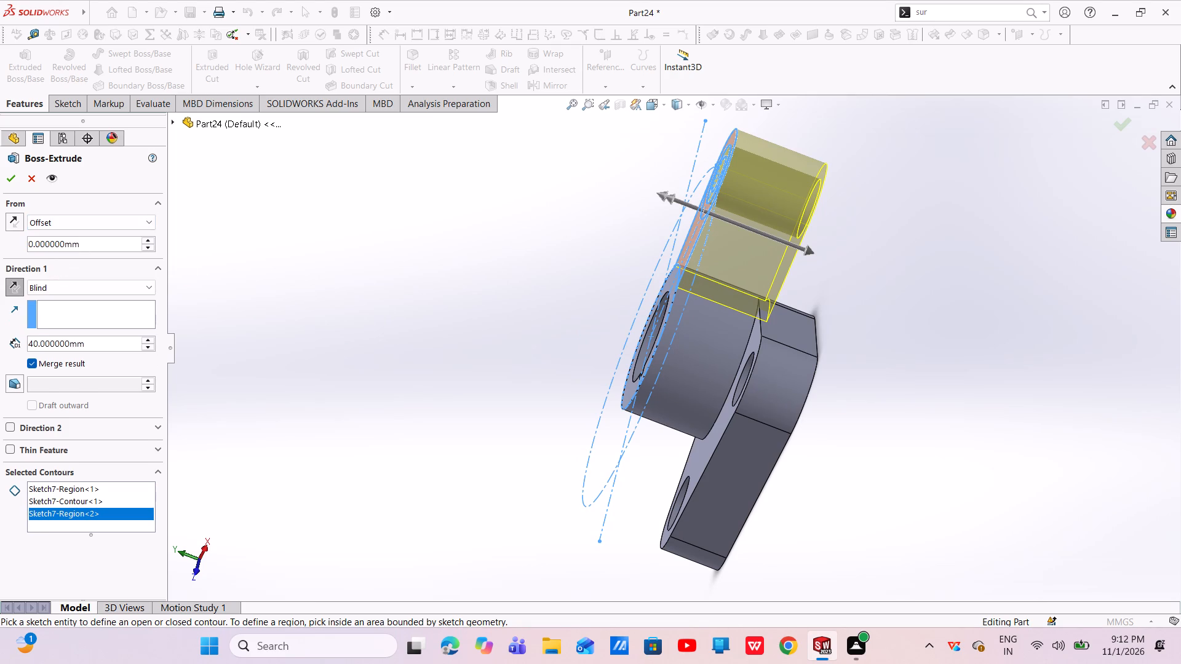
drag(100, 243, 0, 318)
key(BackSpace)
key(4)
key(Return)
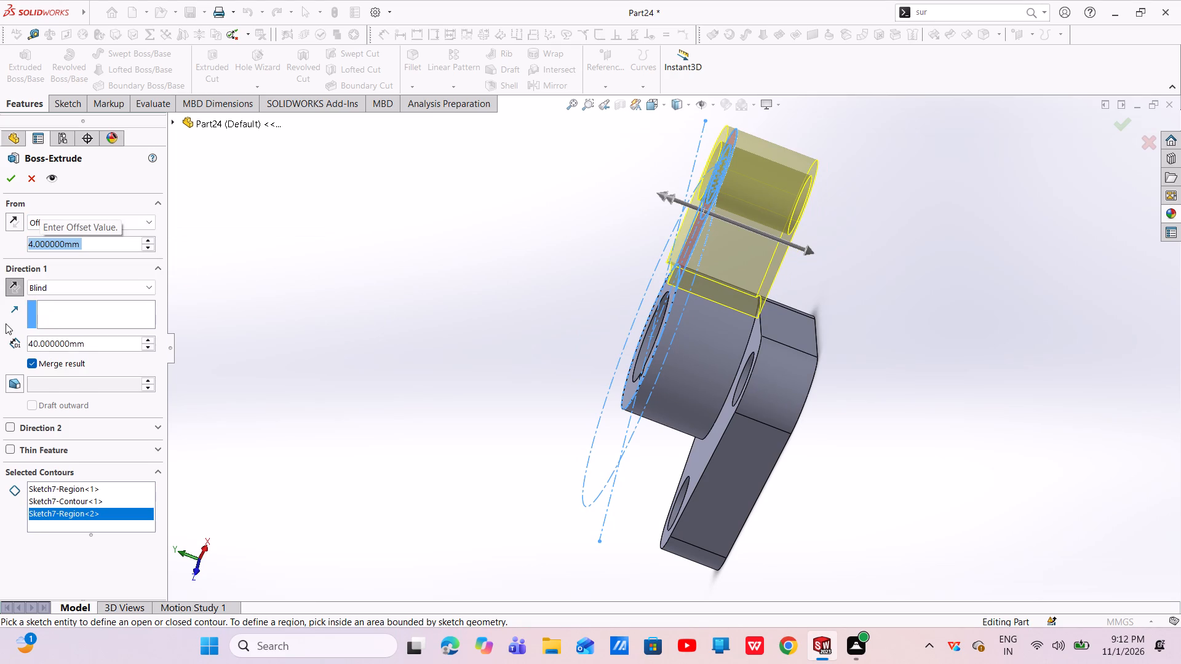
click(12, 222)
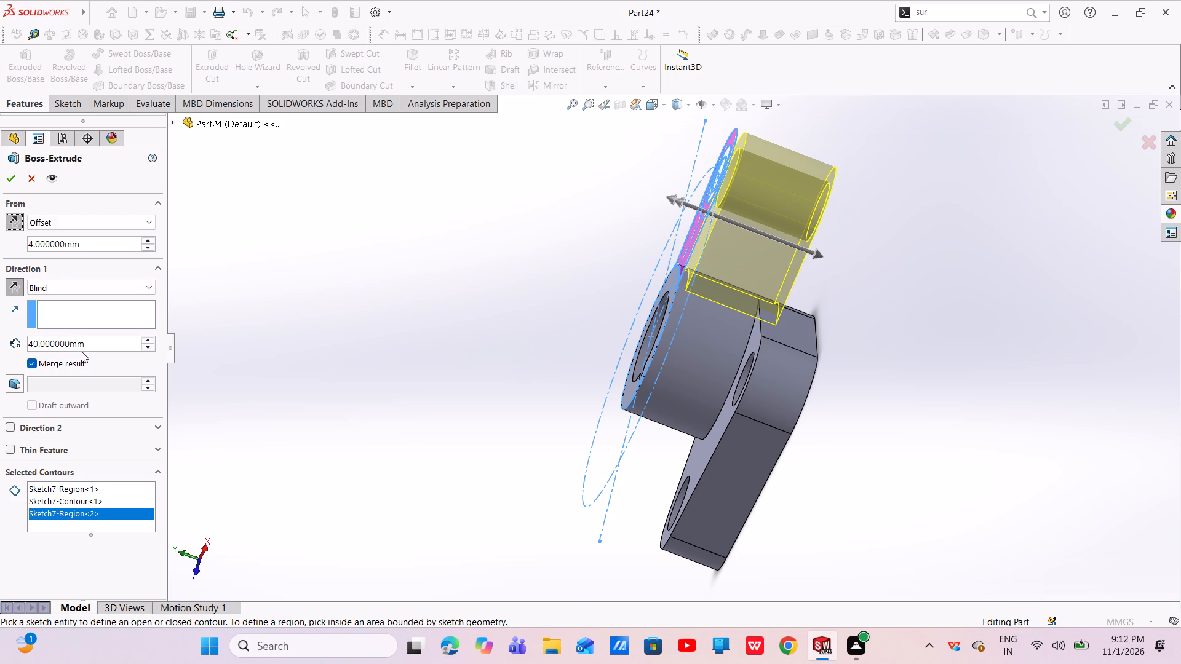
Set the arm's extrusion depth to 20 mm and create the boss merged with the body.
click(149, 345)
scroll(642, 309, down, 1)
middle_drag(642, 309, 656, 319)
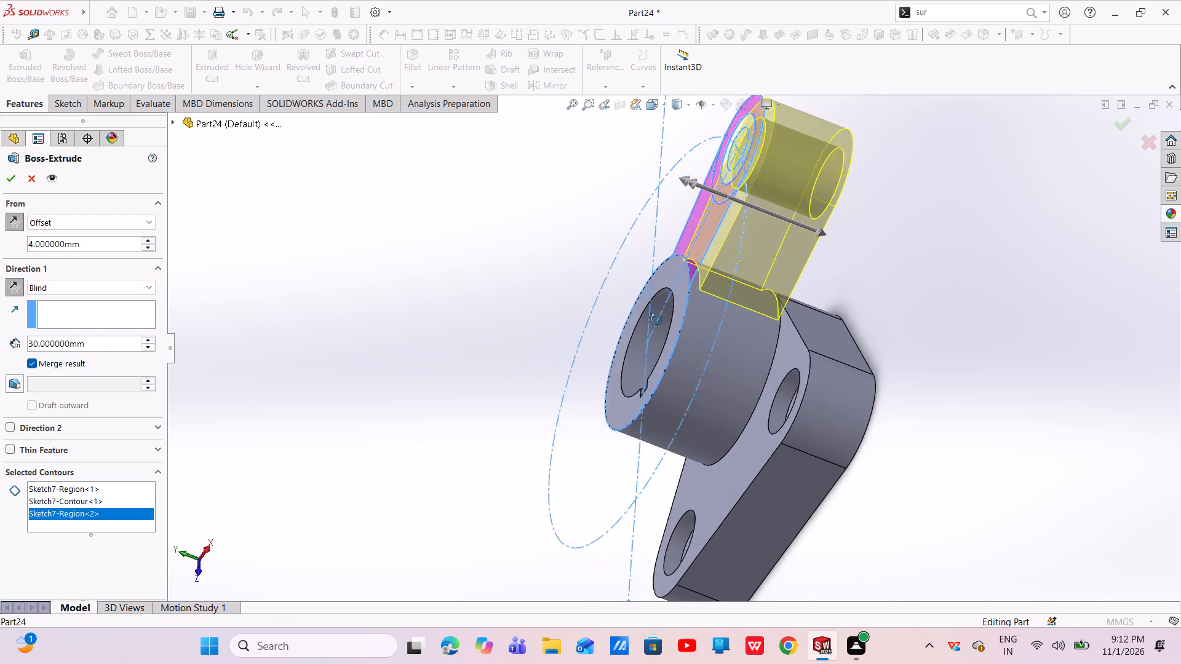
middle_drag(656, 319, 675, 335)
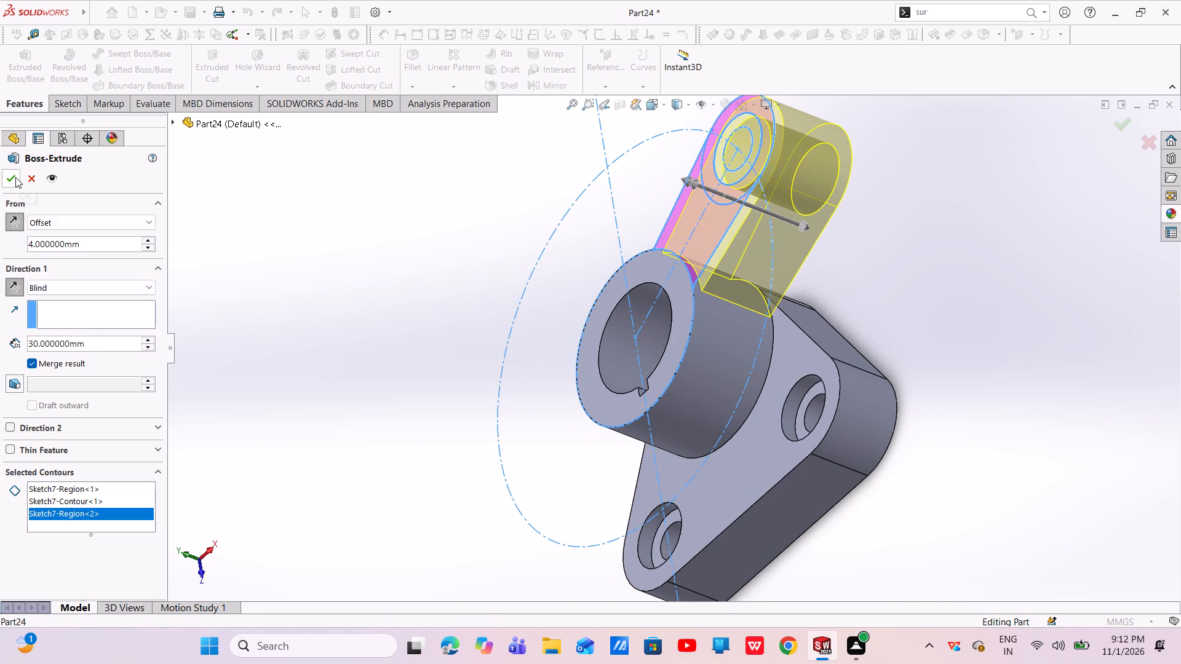
click(149, 350)
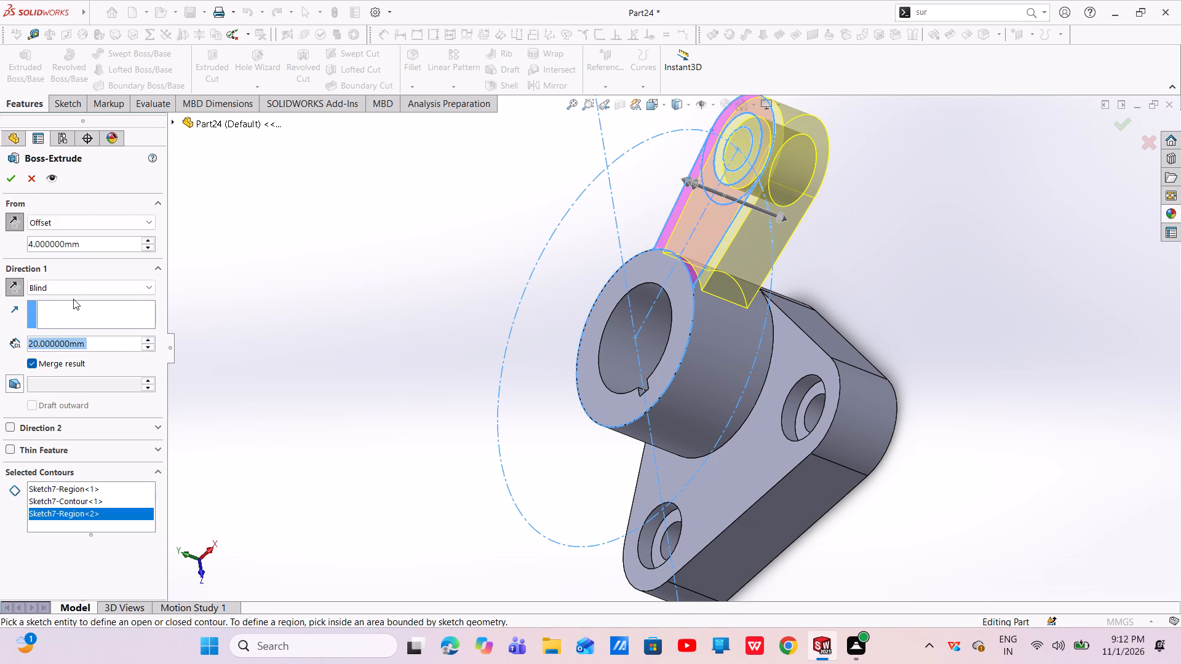
click(14, 180)
Edit the arm's boss extrusion so its selected contours exclude the inner 16 mm circle, opening a hole through the arm.
scroll(797, 240, down, 4)
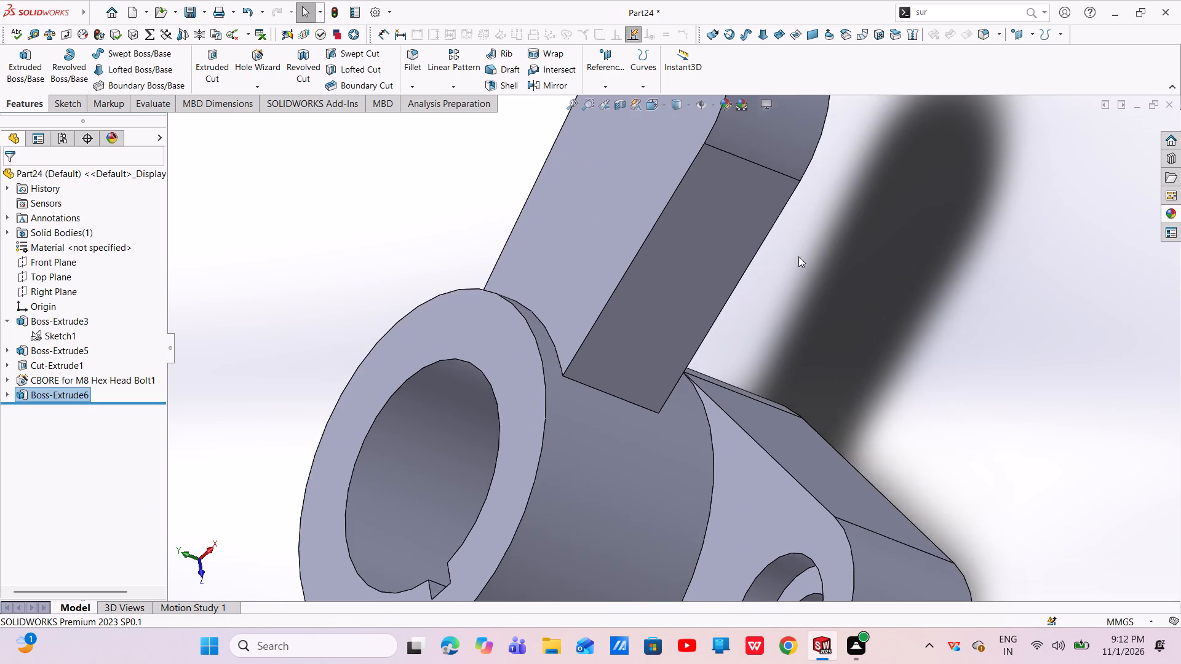
middle_drag(776, 306, 755, 288)
scroll(669, 343, up, 4)
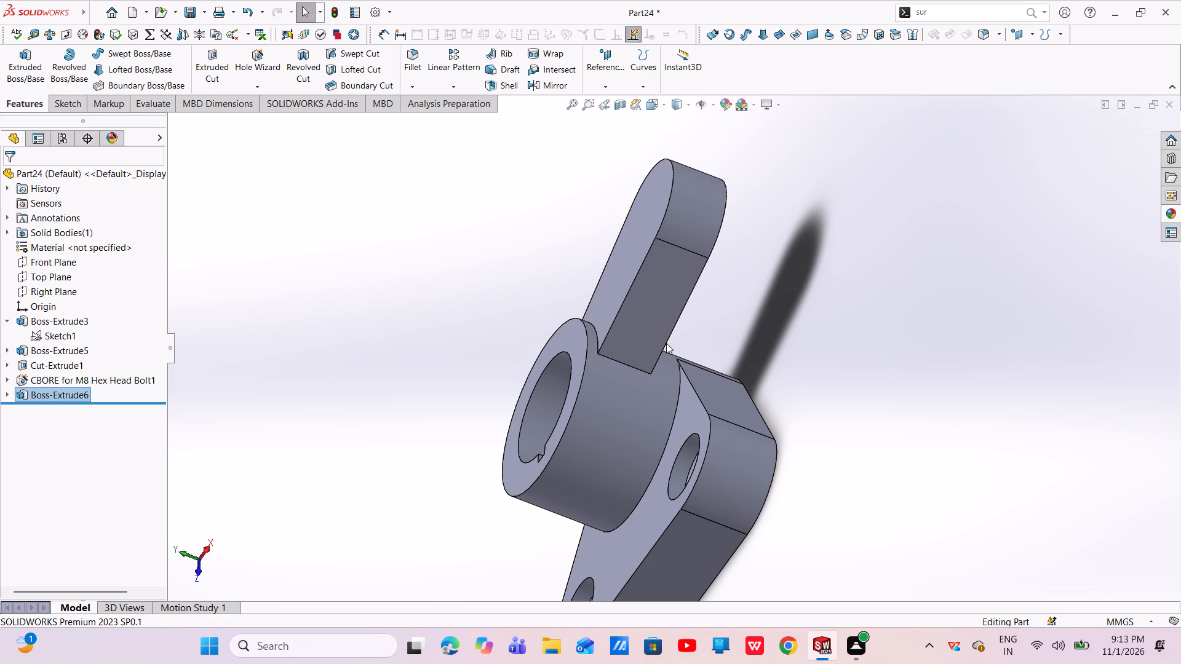
click(49, 399)
click(119, 398)
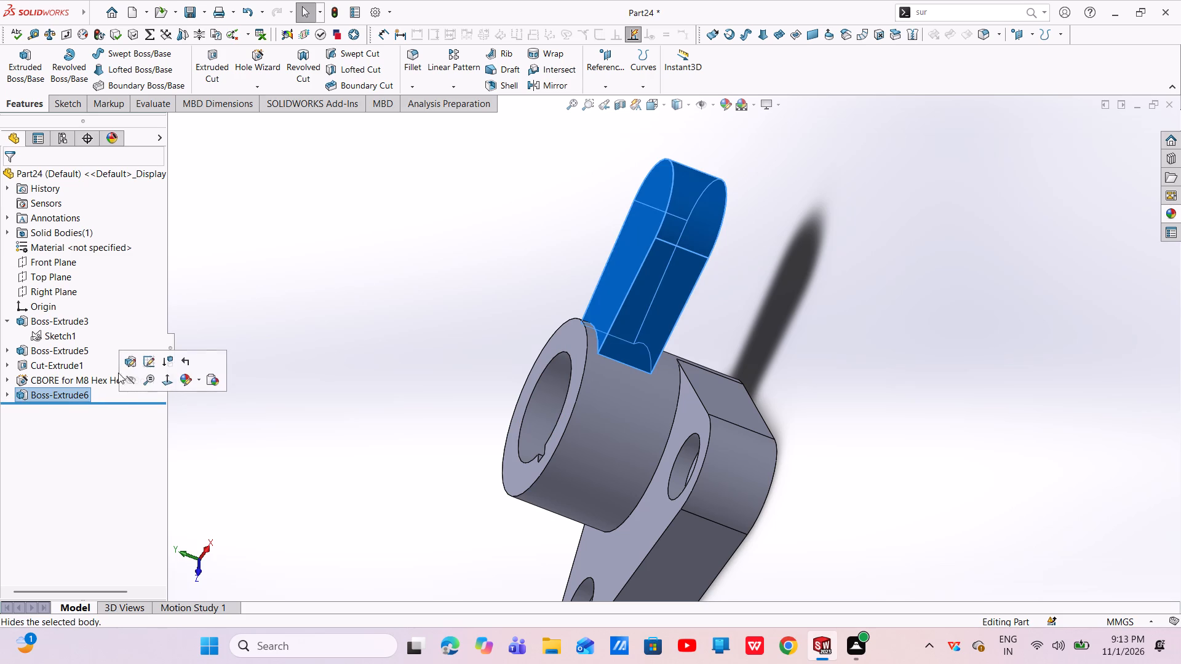
click(125, 364)
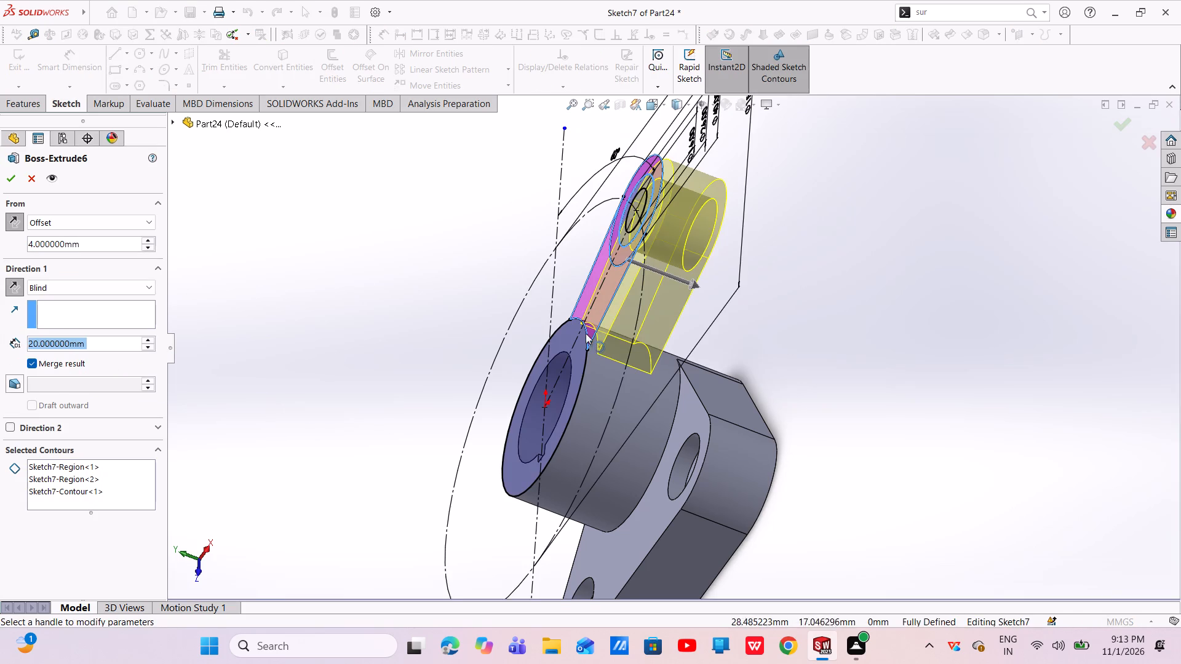
middle_drag(582, 334, 633, 360)
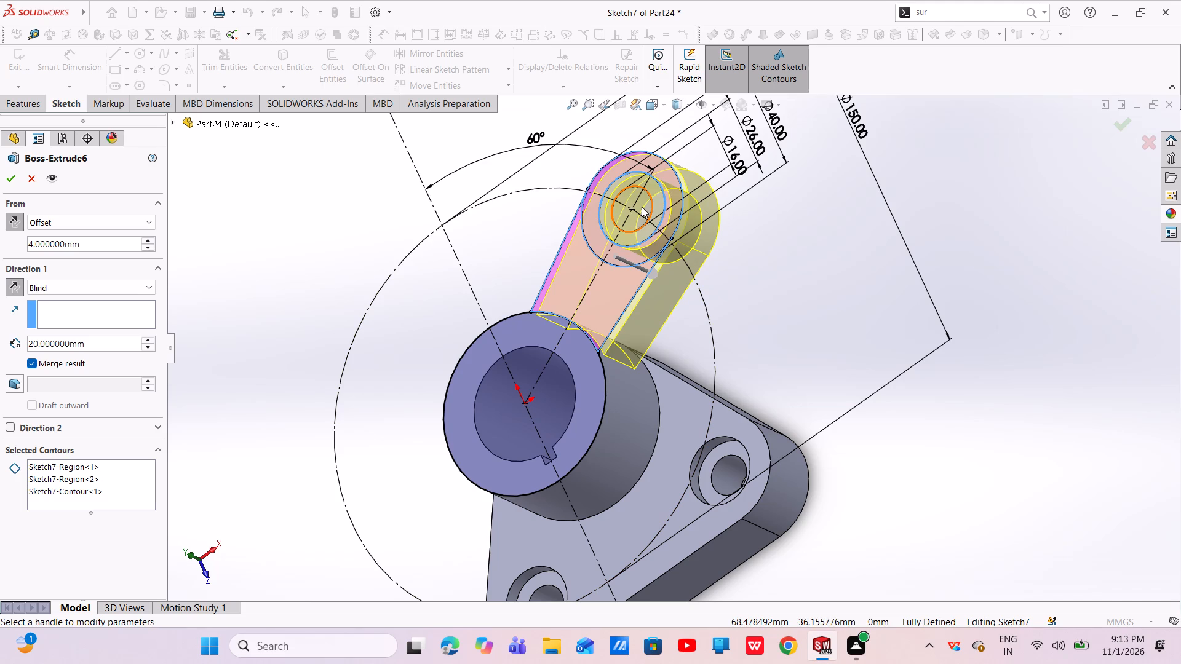
click(642, 207)
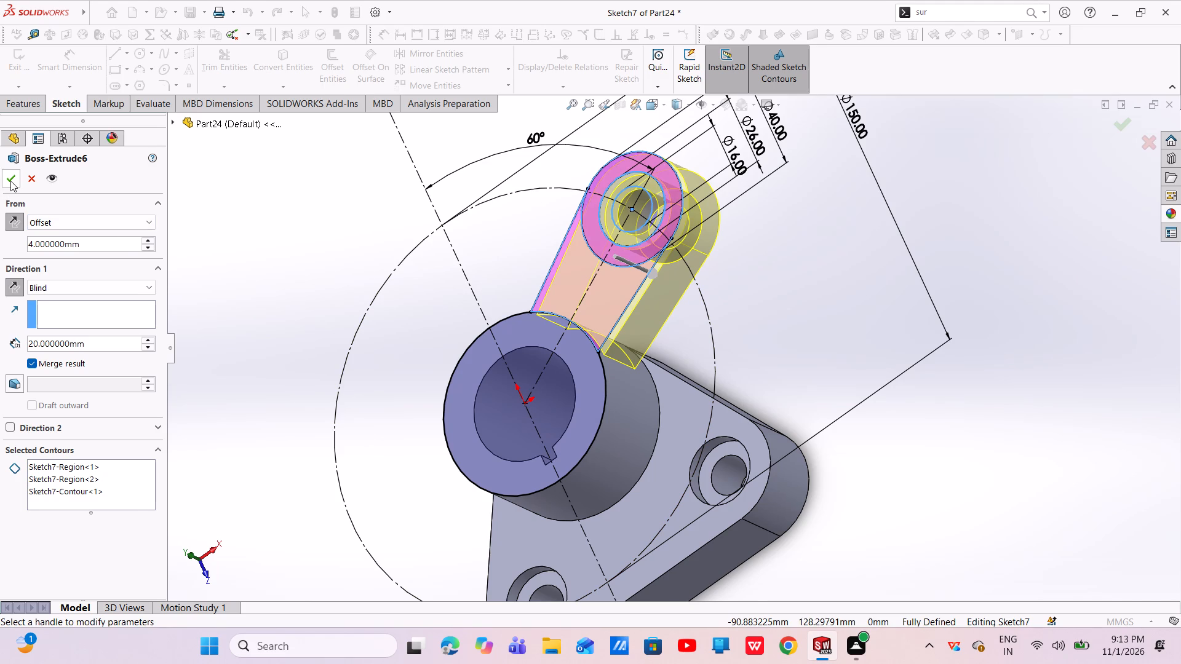
click(10, 180)
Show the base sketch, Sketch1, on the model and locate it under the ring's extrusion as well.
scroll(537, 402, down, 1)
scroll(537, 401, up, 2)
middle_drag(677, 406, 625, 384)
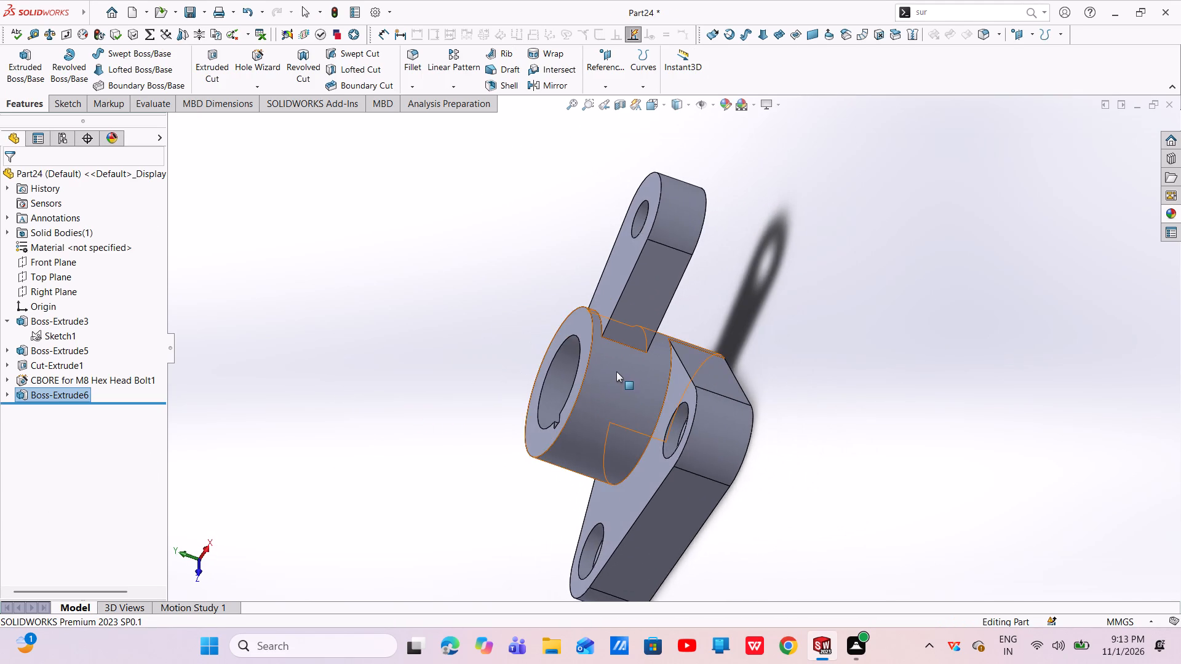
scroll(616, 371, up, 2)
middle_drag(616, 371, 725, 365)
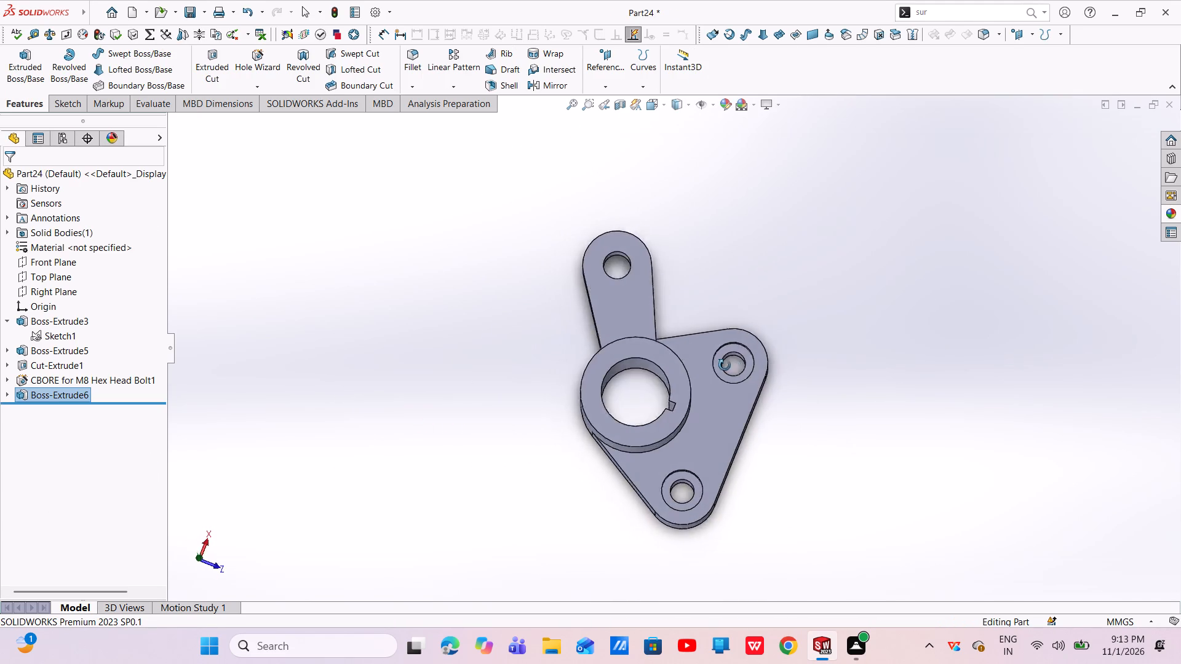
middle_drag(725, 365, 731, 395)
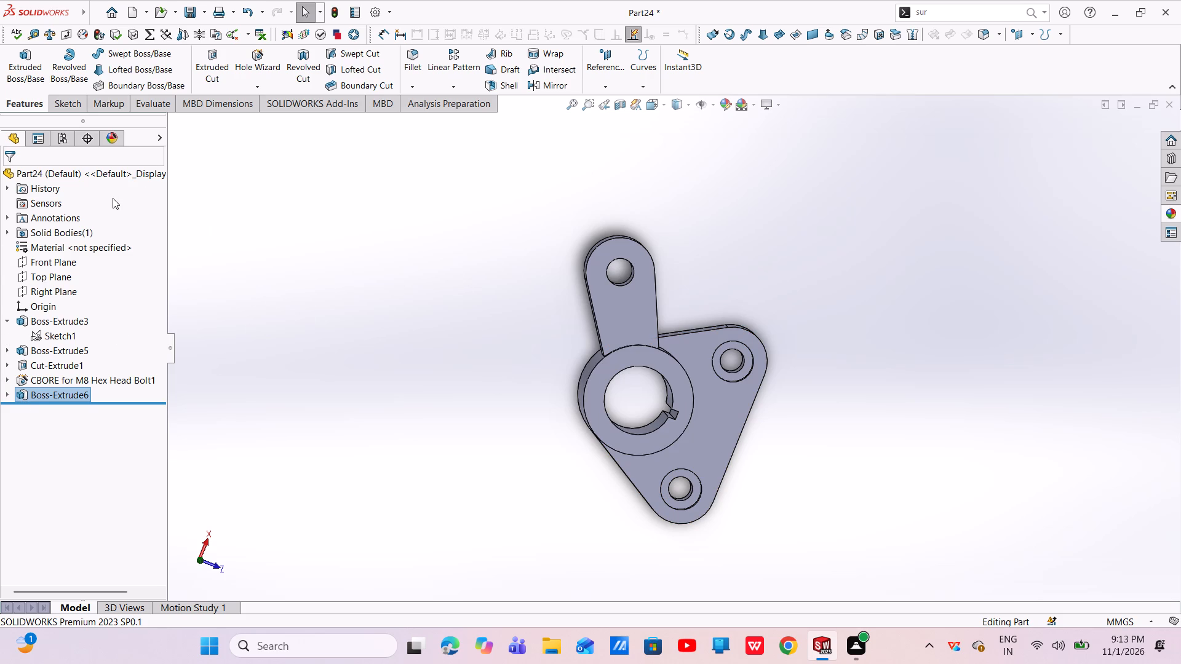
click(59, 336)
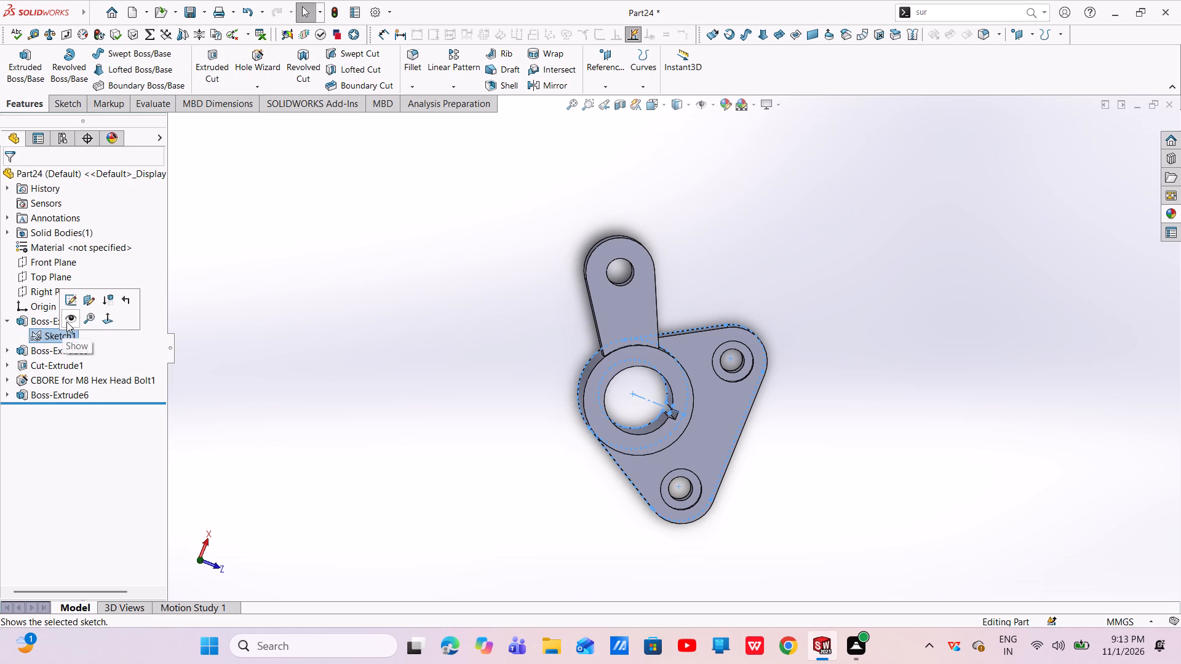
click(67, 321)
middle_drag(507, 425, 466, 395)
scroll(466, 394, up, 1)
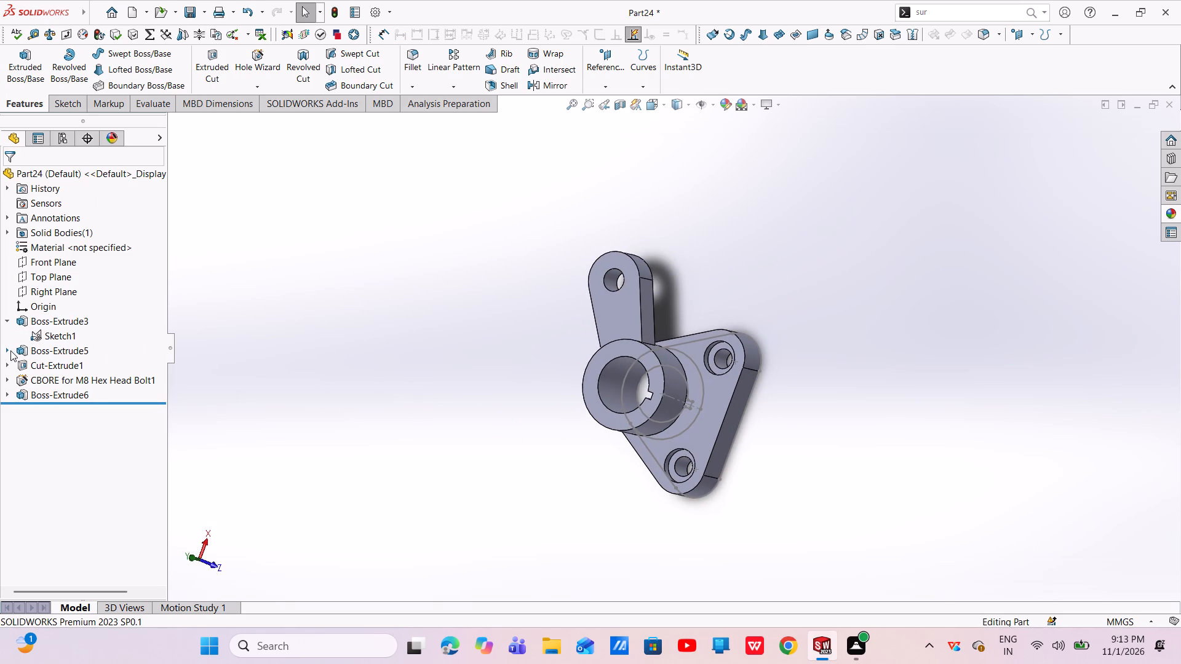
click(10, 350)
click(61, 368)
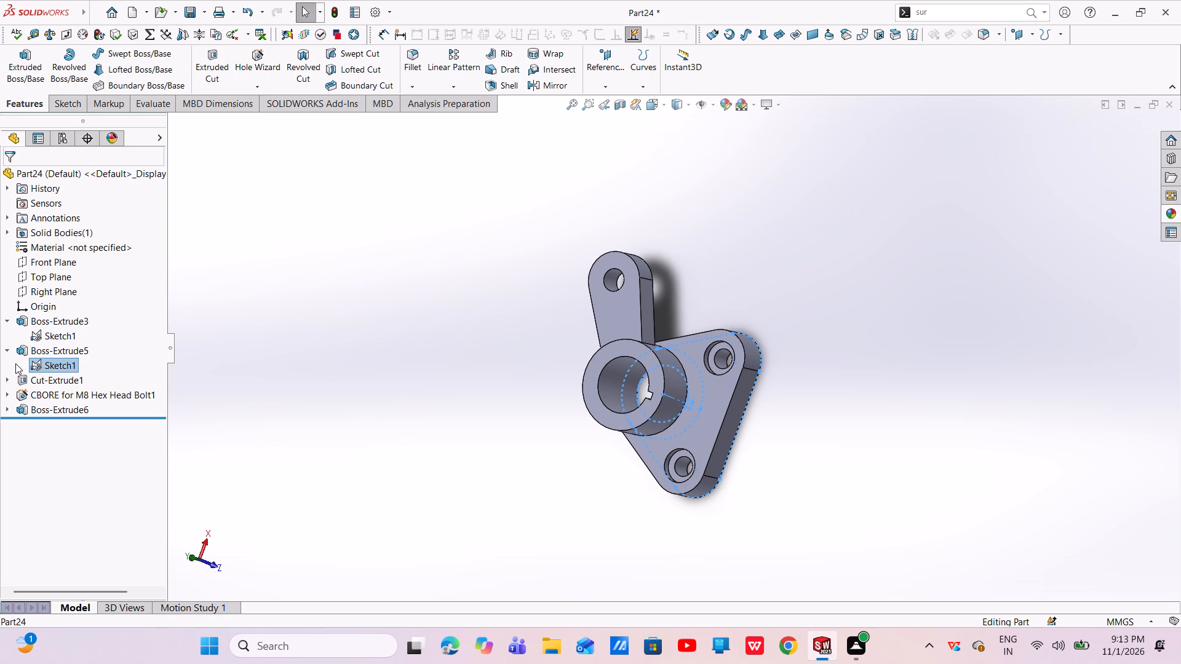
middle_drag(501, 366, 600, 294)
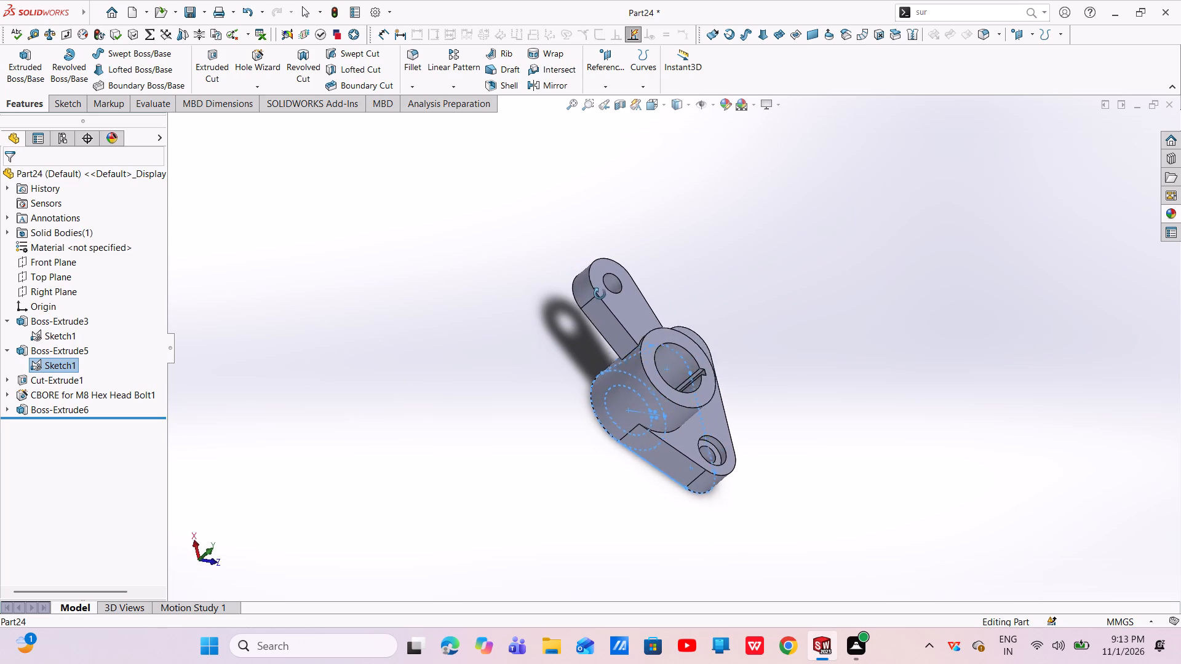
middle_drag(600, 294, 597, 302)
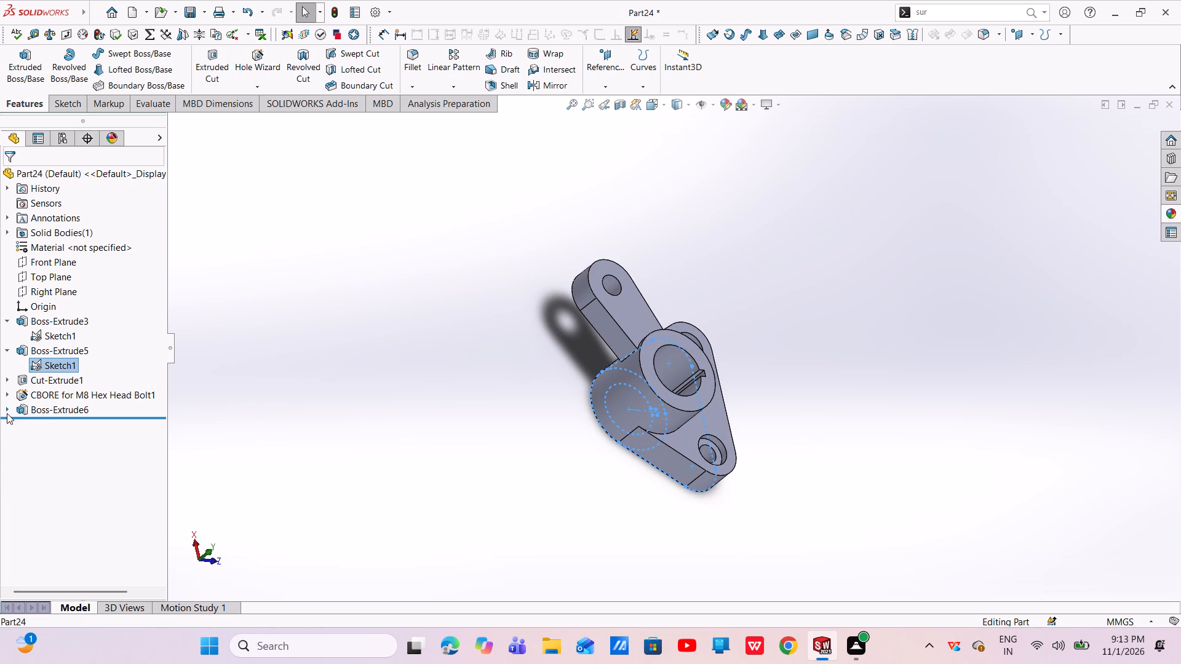
Start a boss extrusion from Sketch7 of the band between the 16 and 26 mm circles, reversed toward the base.
click(6, 409)
click(41, 424)
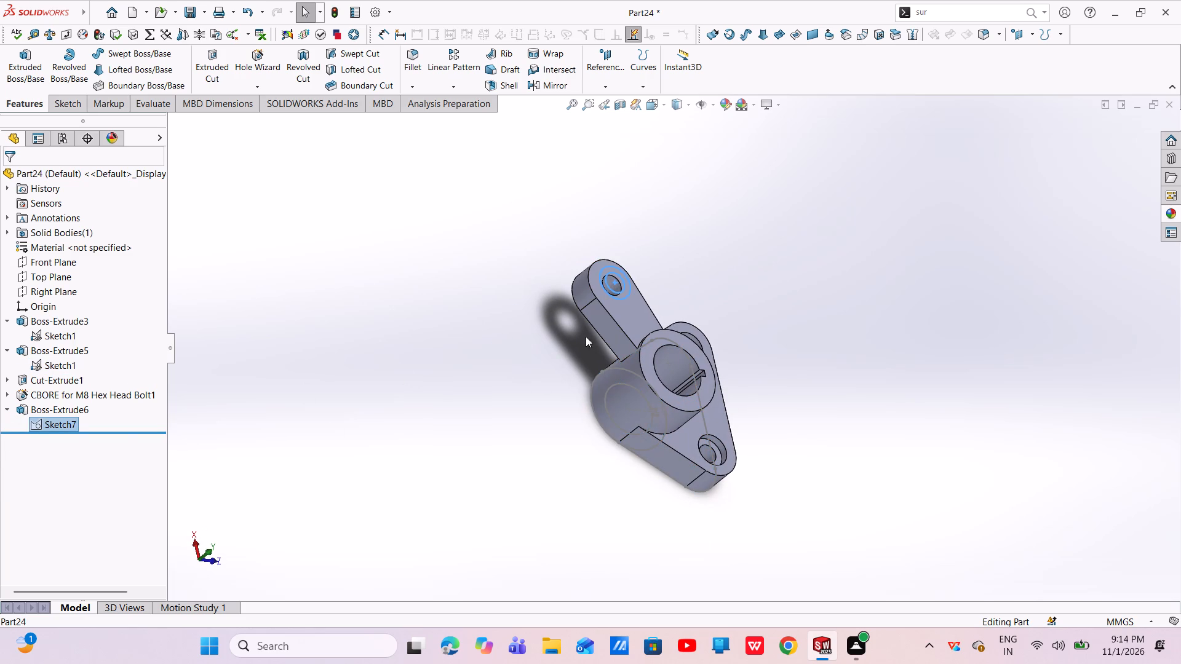
scroll(596, 321, down, 4)
middle_drag(615, 309, 565, 298)
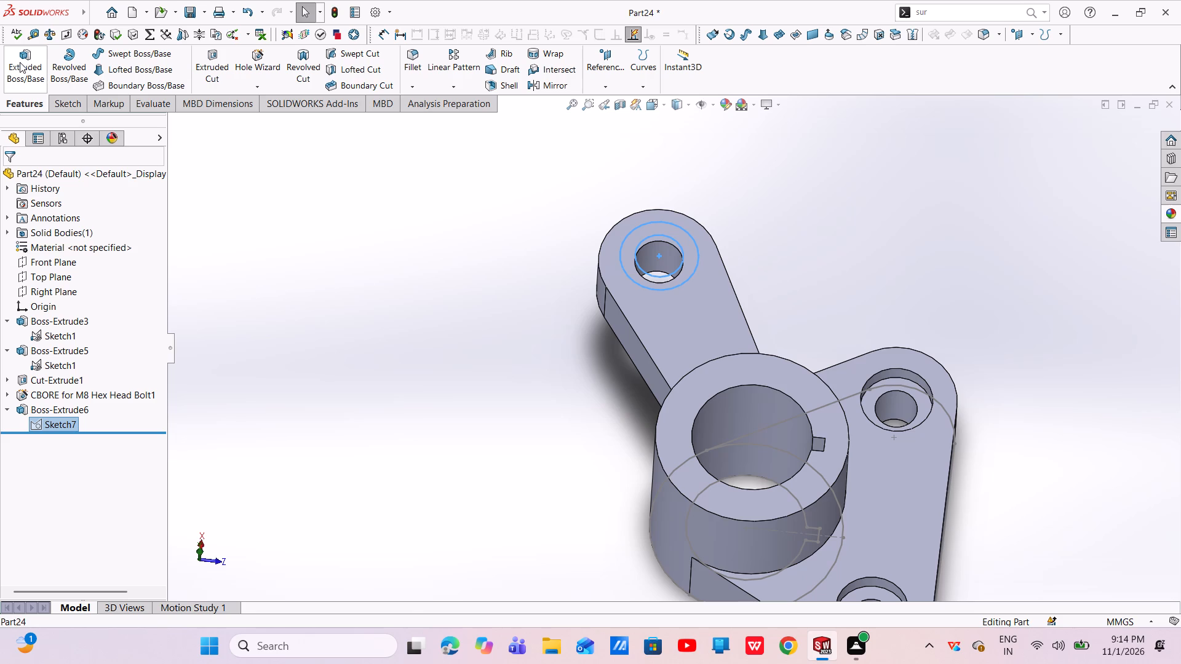
click(20, 62)
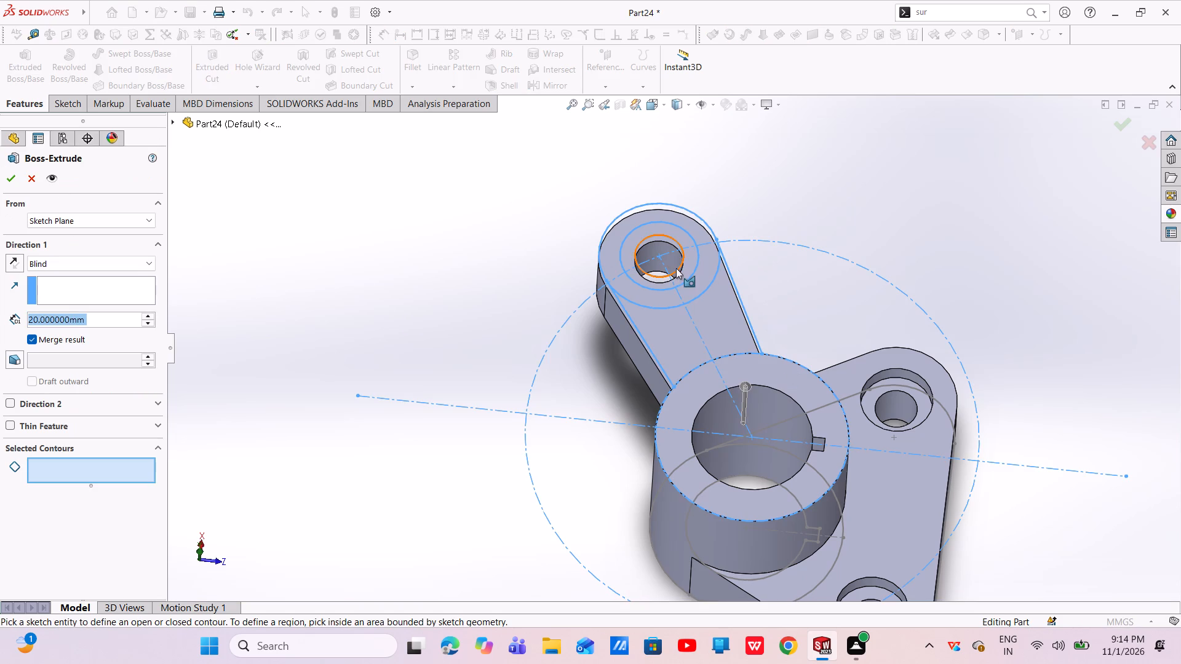
click(686, 266)
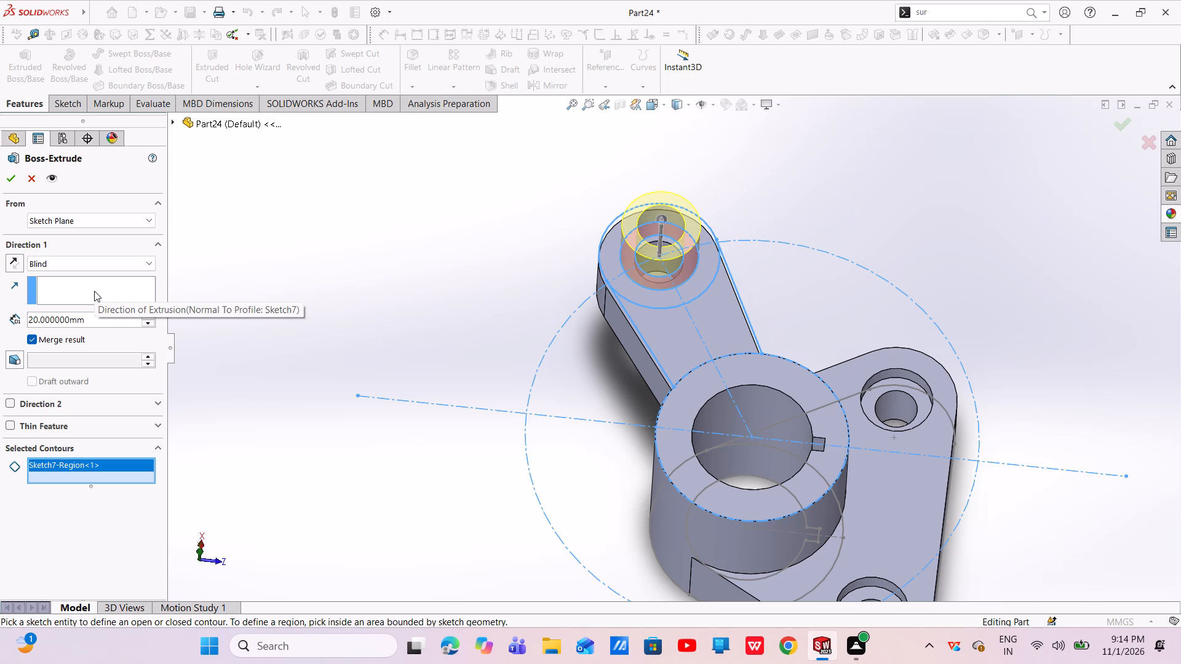
click(14, 264)
Set the band's extrusion depth to 24 mm and create the boss merged with the arm.
drag(97, 324, 6, 331)
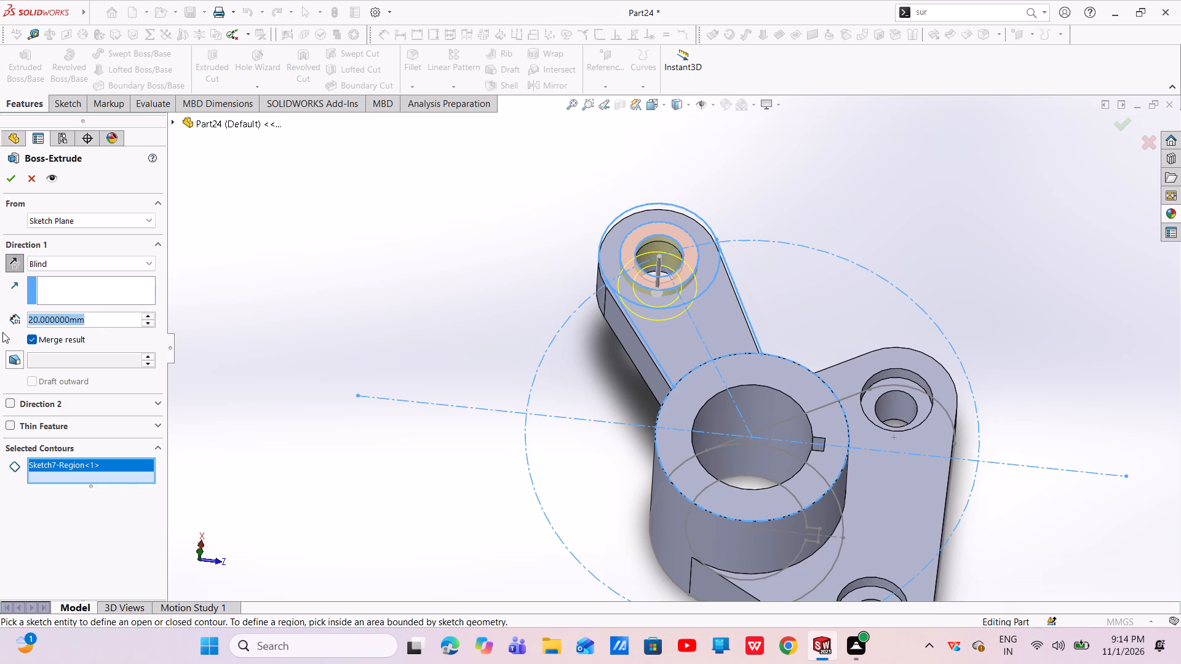
key(BackSpace)
key(2)
key(4)
key(Return)
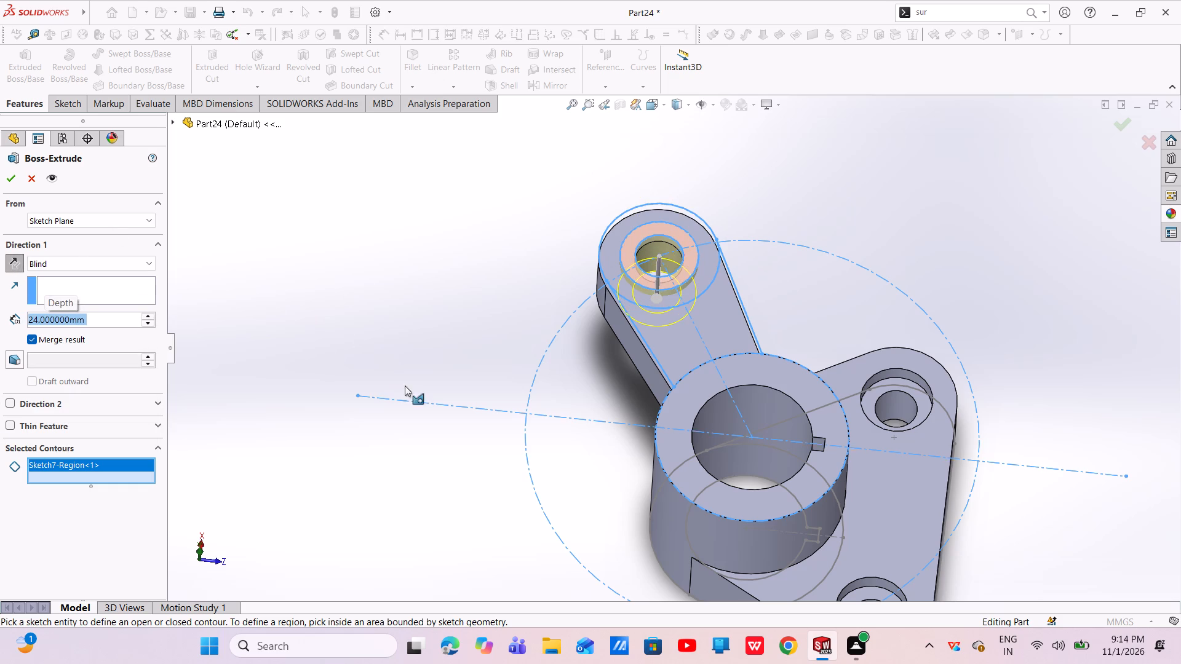
scroll(535, 451, down, 1)
middle_drag(538, 452, 605, 418)
scroll(492, 323, down, 2)
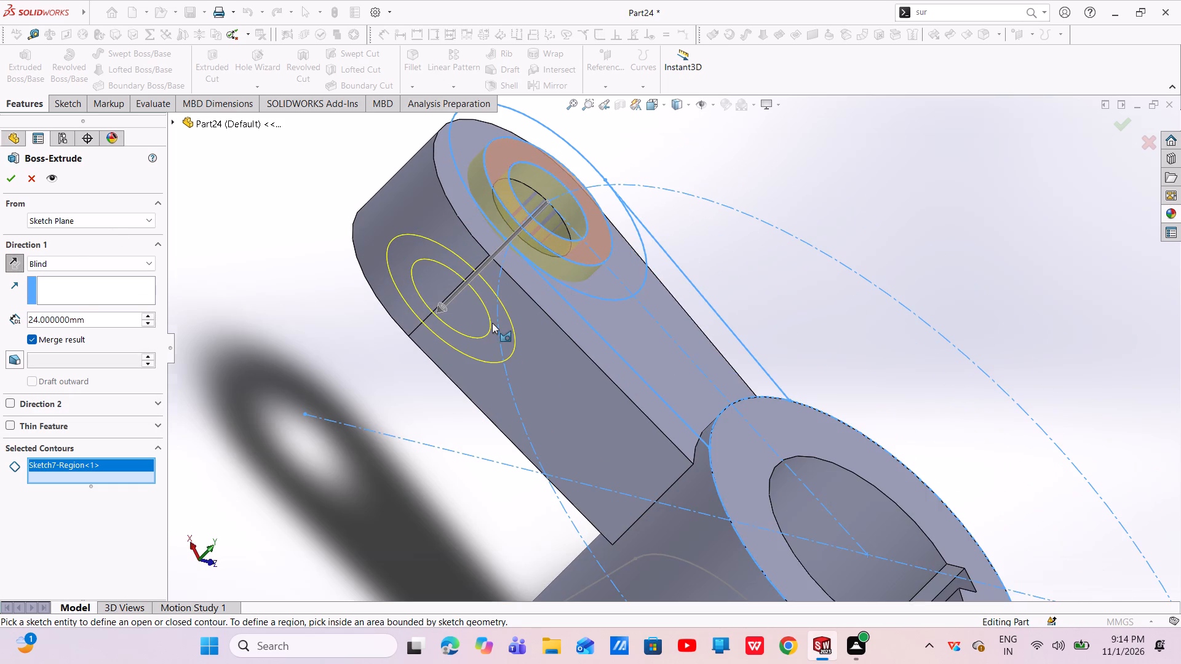
scroll(492, 323, down, 1)
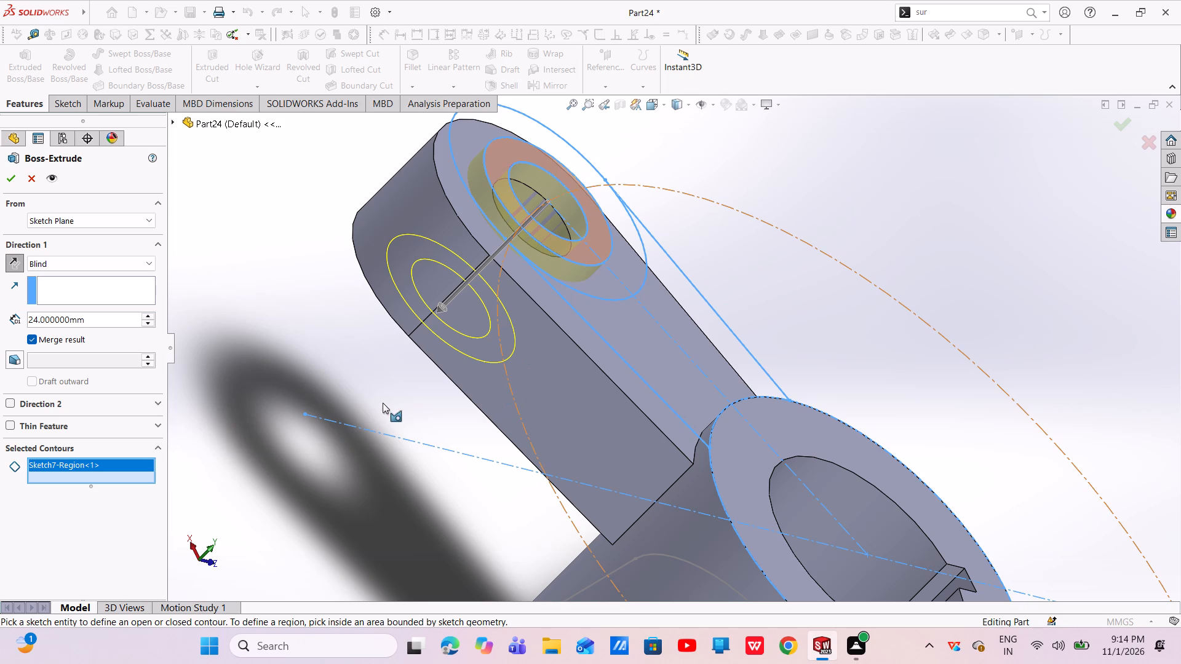
click(8, 181)
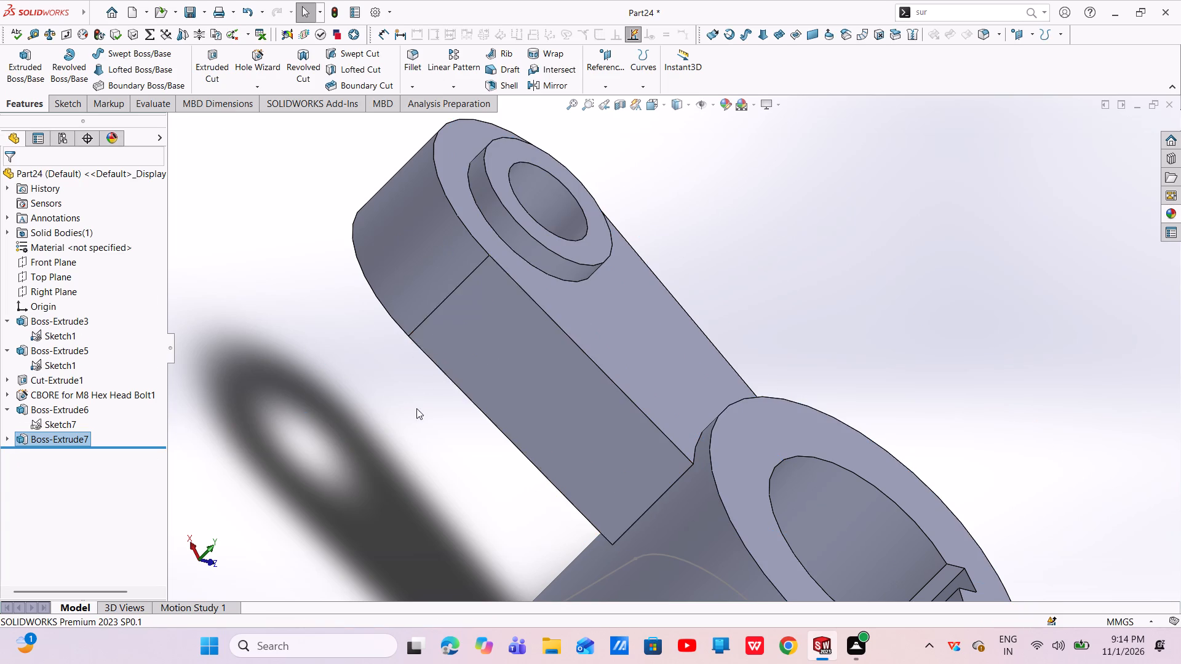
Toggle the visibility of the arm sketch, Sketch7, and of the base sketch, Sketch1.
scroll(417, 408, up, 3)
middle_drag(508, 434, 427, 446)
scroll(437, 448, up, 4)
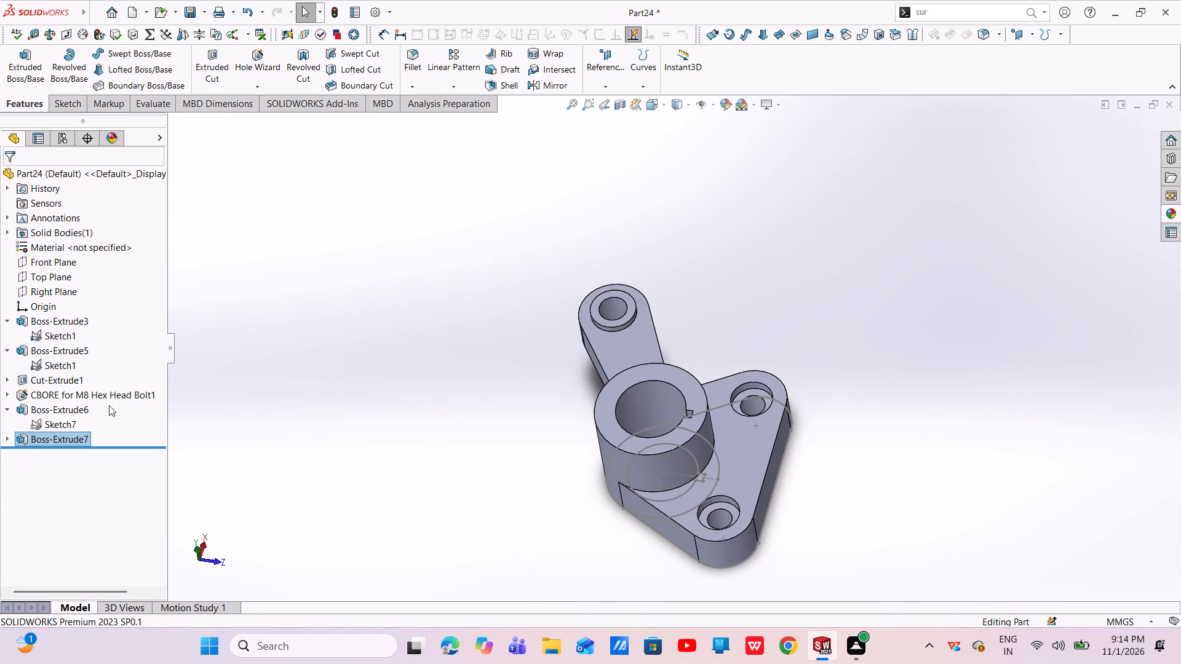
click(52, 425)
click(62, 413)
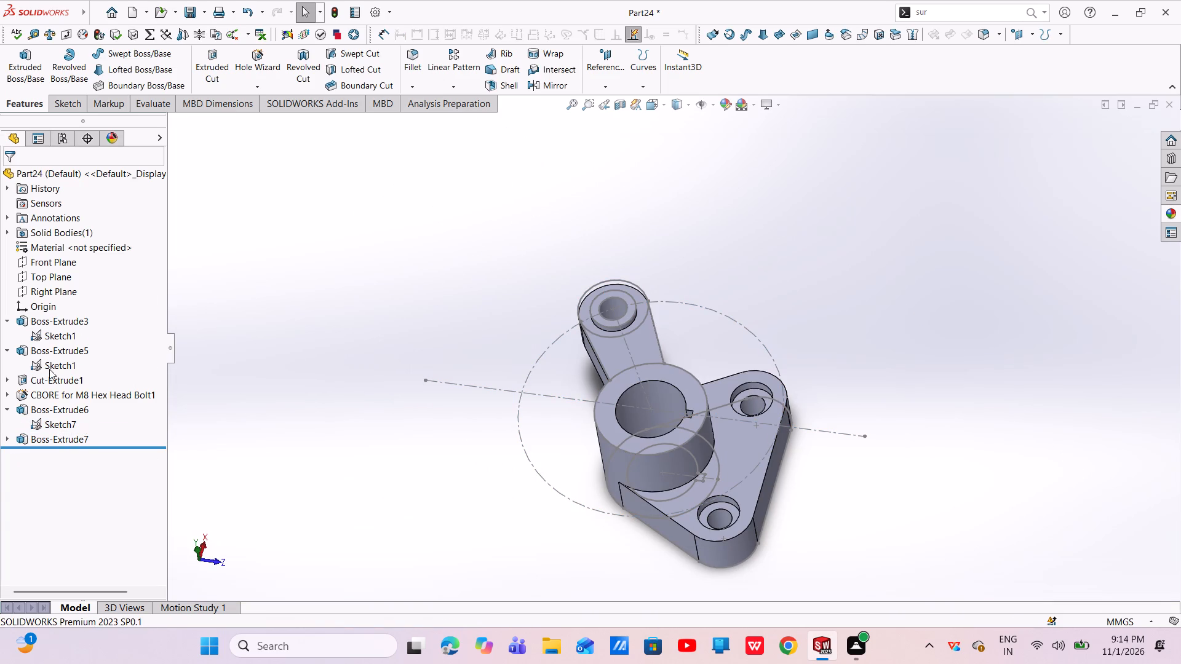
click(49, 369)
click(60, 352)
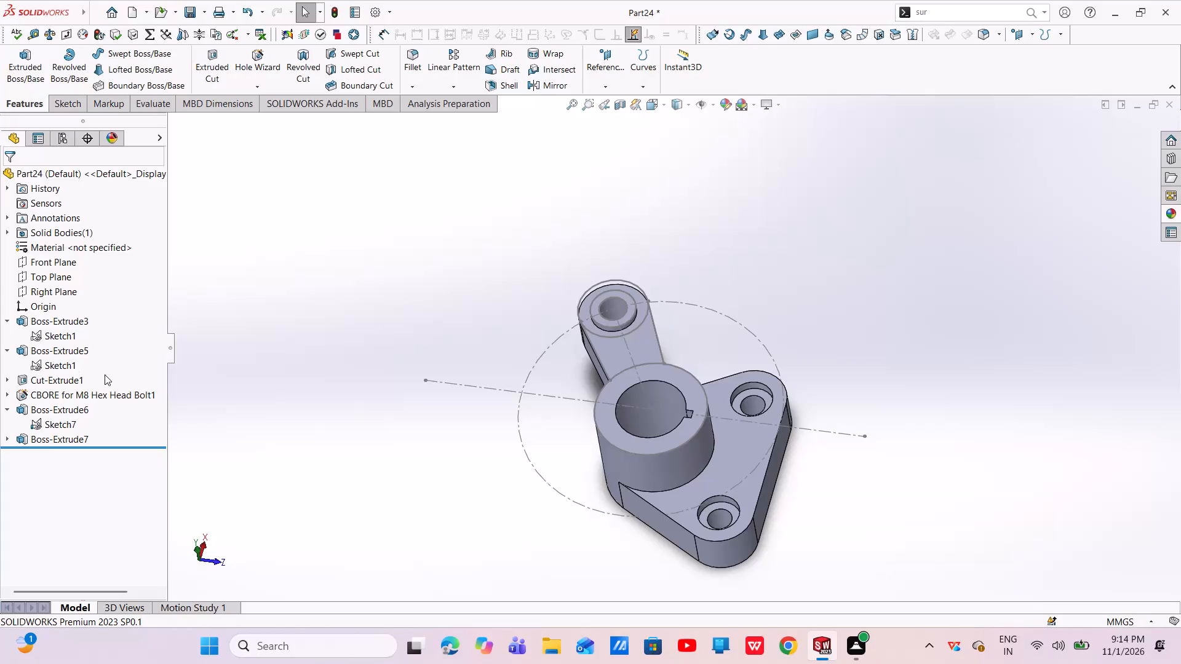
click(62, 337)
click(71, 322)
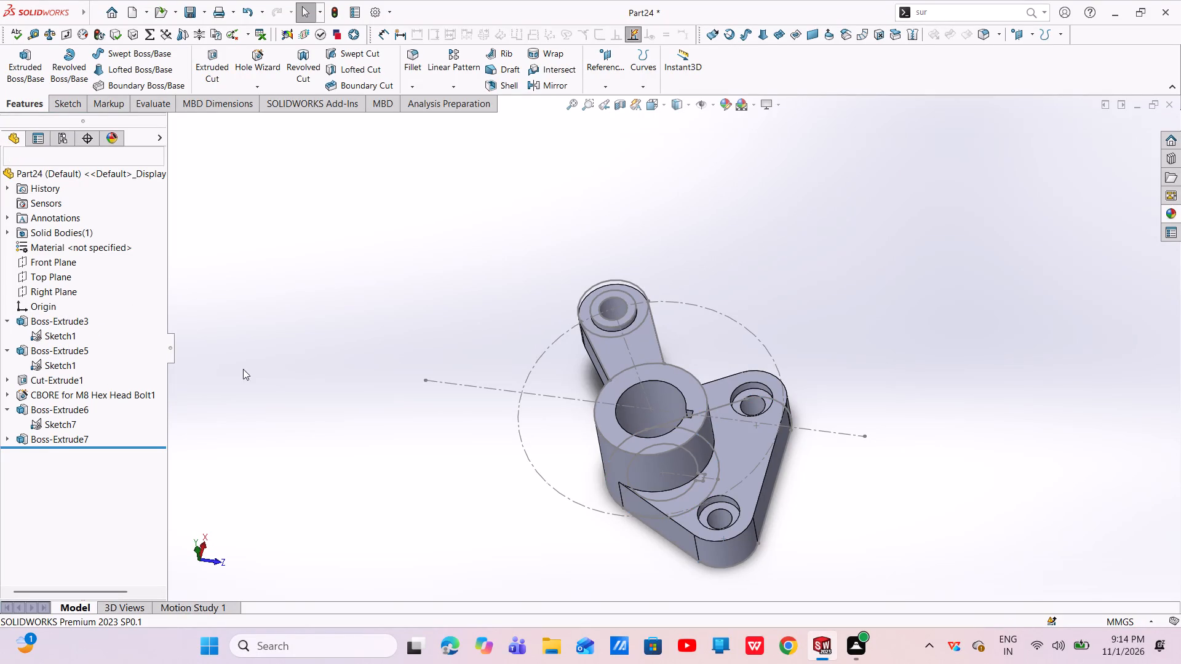
Hide the arm sketch, Sketch7, and the base sketch, Sketch1.
scroll(538, 435, up, 1)
click(36, 423)
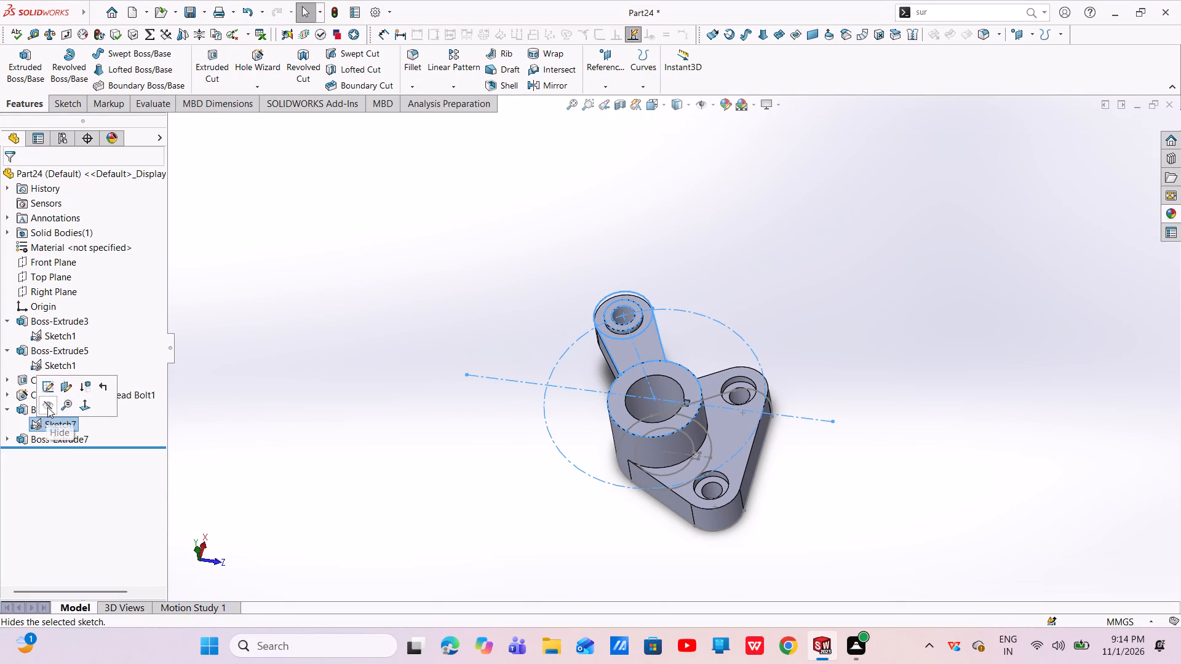
click(47, 406)
click(49, 363)
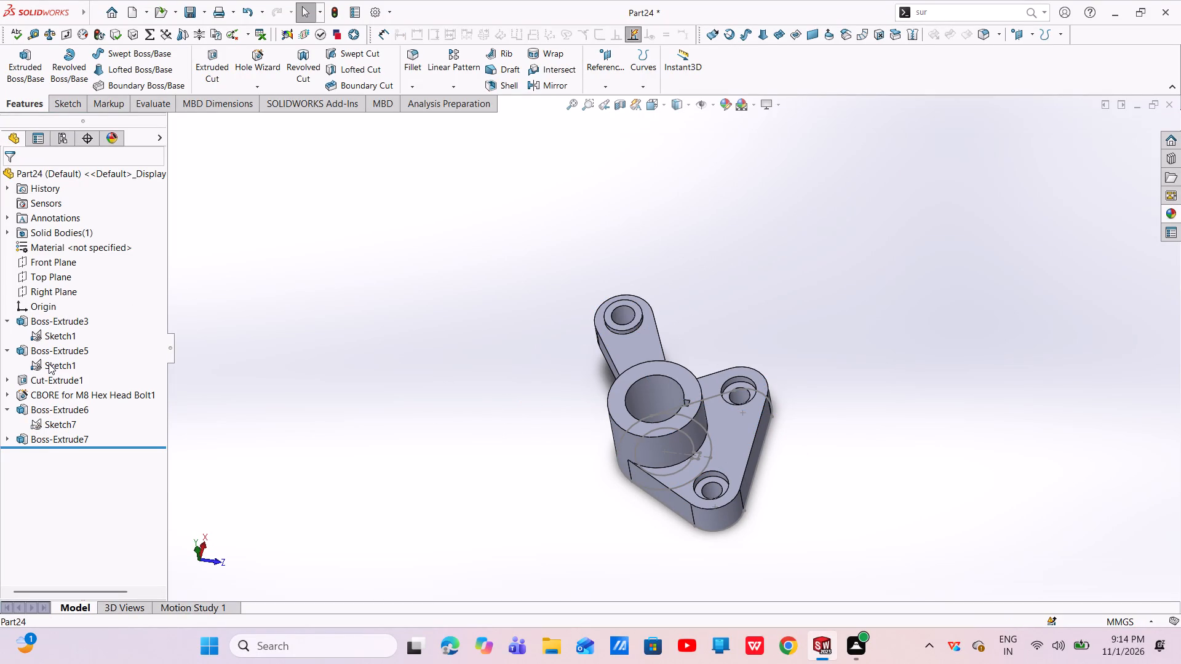
click(59, 347)
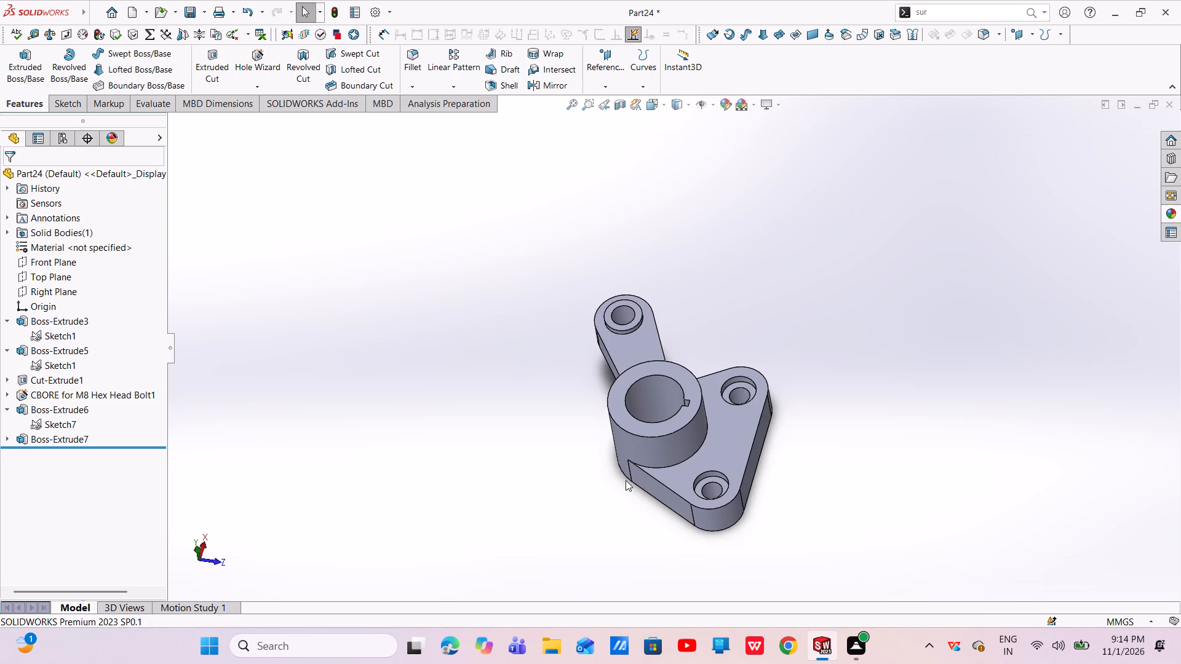
Set up a circular pattern of the arm, Boss-Extrude6, about the ring's outer cylindrical face with 3 equally spaced instances over 360 degrees.
middle_drag(627, 480, 678, 497)
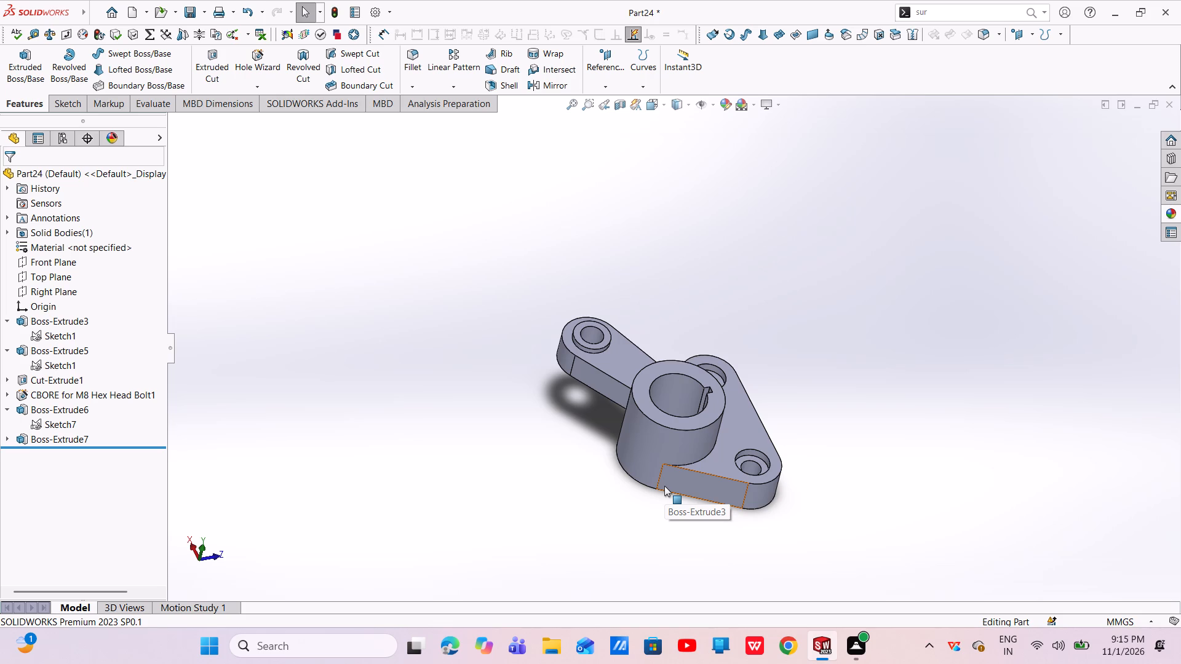
click(450, 87)
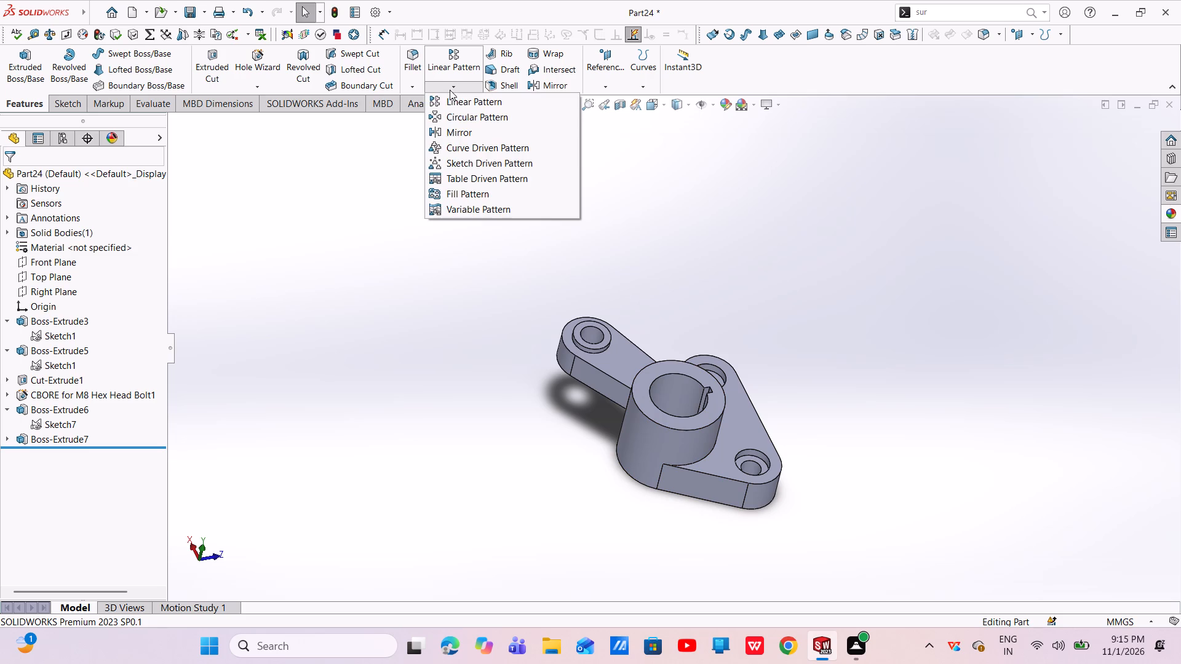
click(455, 114)
click(95, 221)
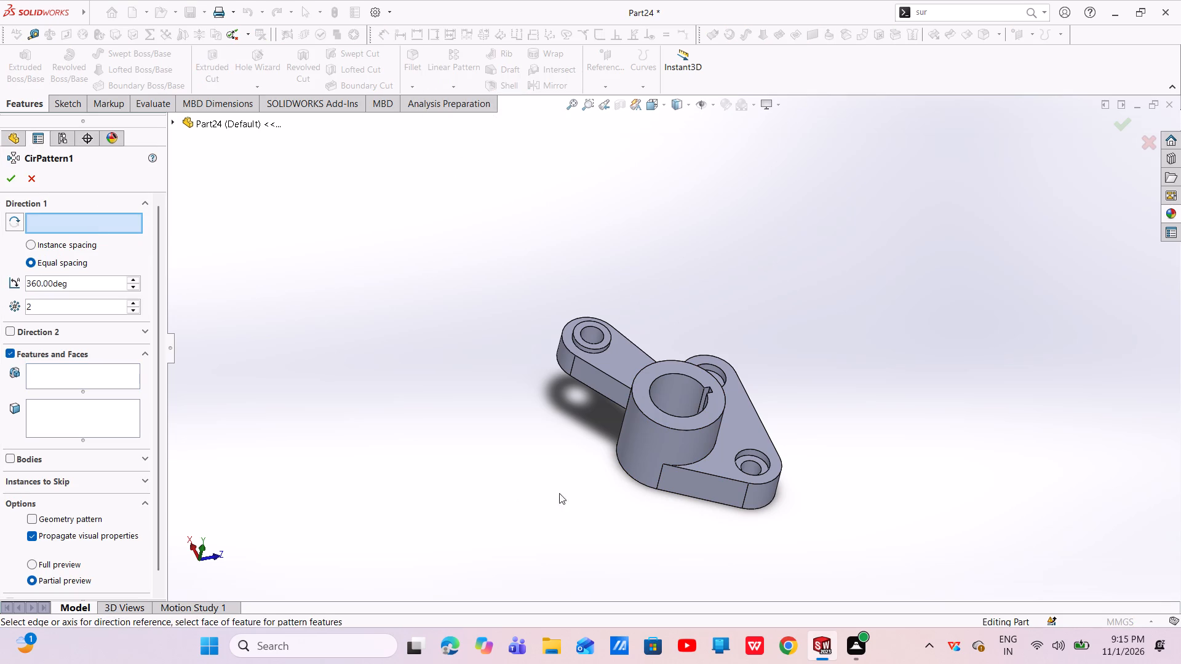
click(662, 445)
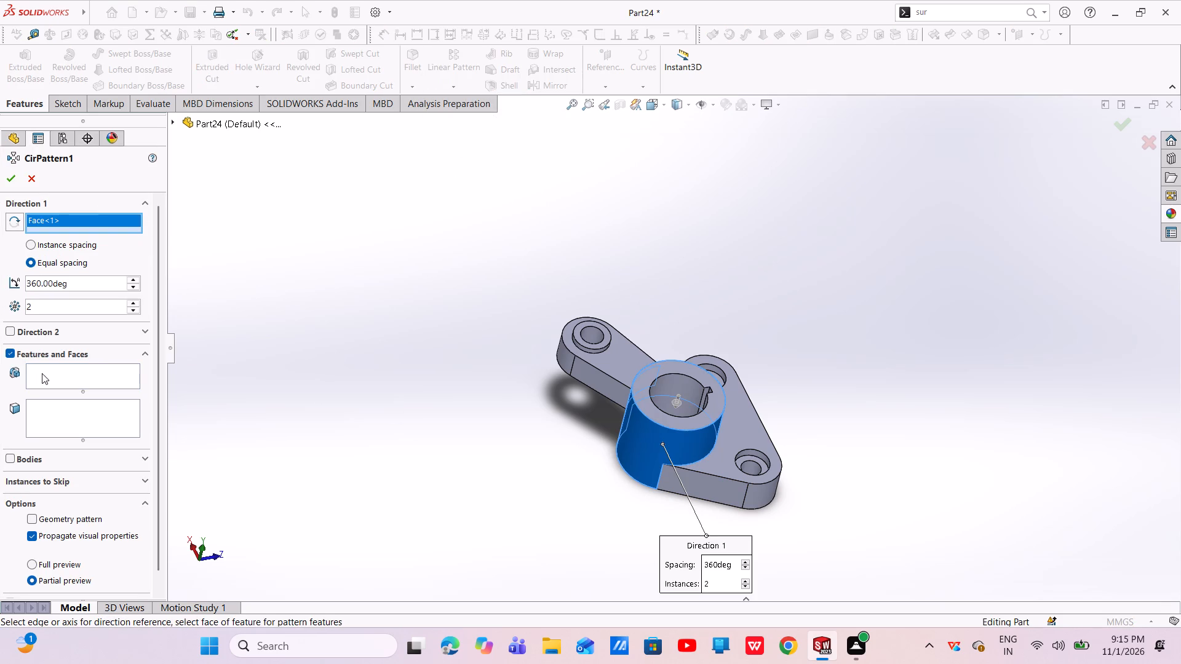
click(42, 373)
click(602, 375)
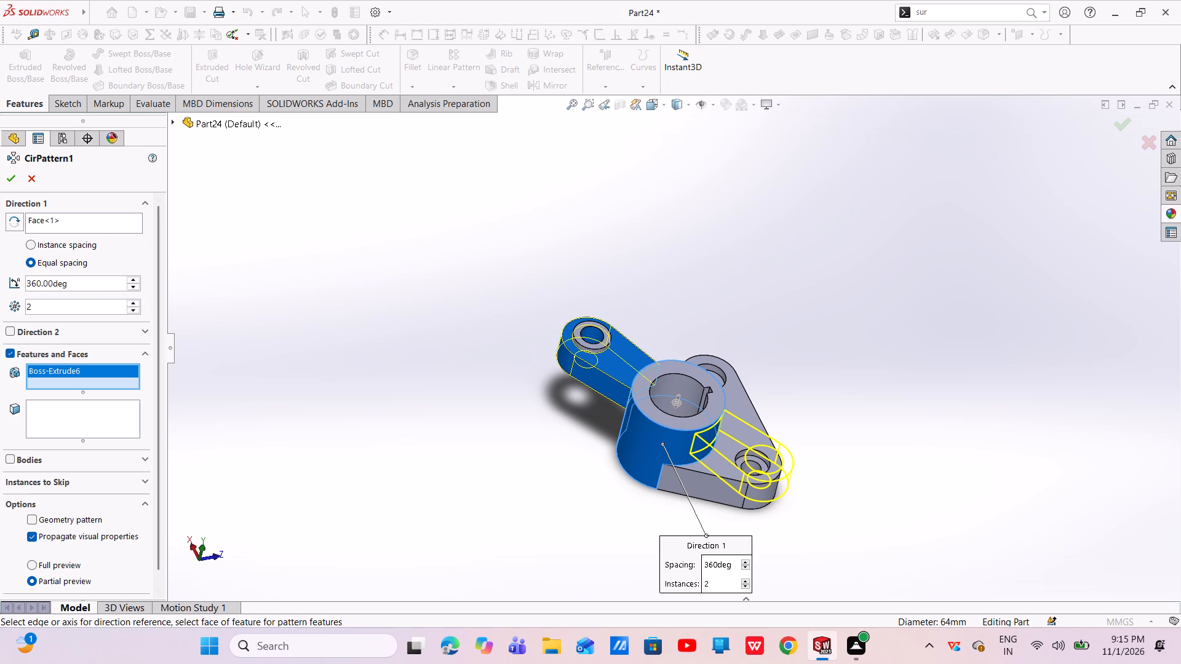
click(133, 303)
middle_drag(724, 492, 760, 440)
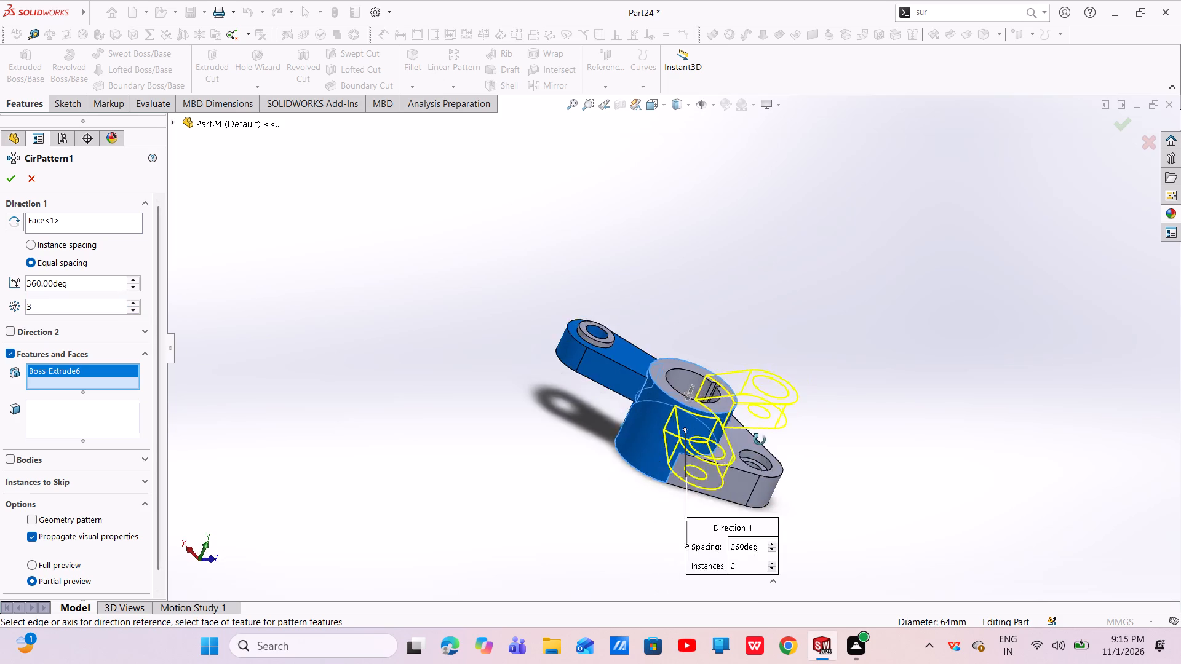
middle_drag(760, 440, 781, 548)
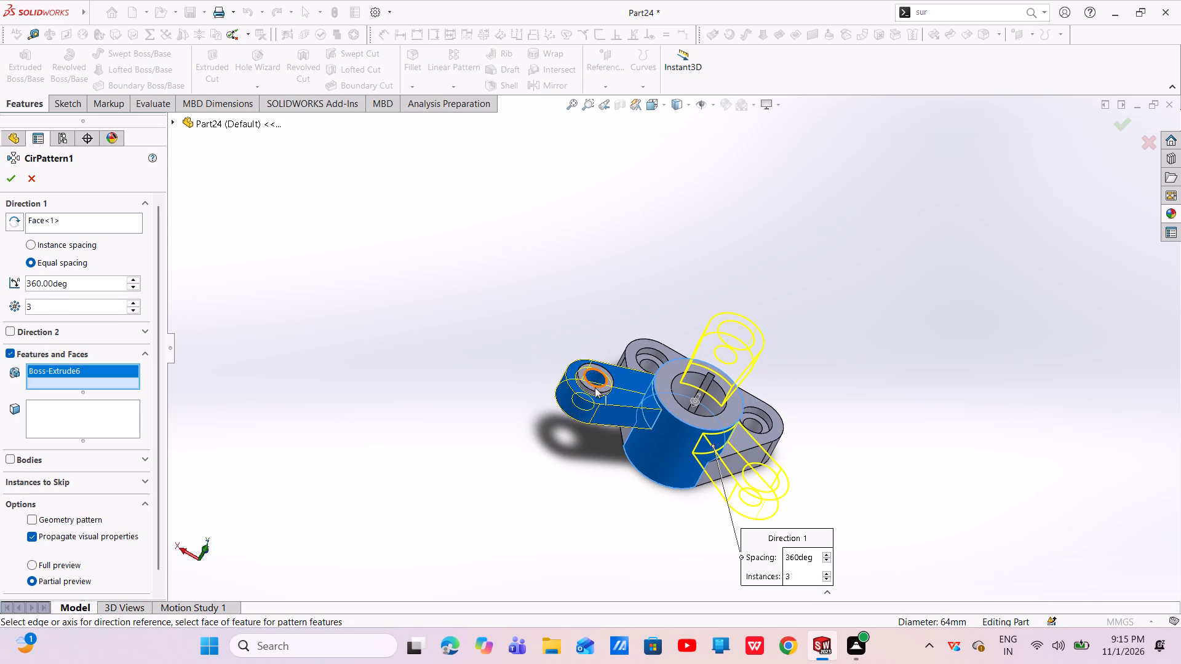
Add the hollow boss on the arm's end, Boss-Extrude7, to the patterned features and create the circular pattern.
click(594, 390)
click(598, 393)
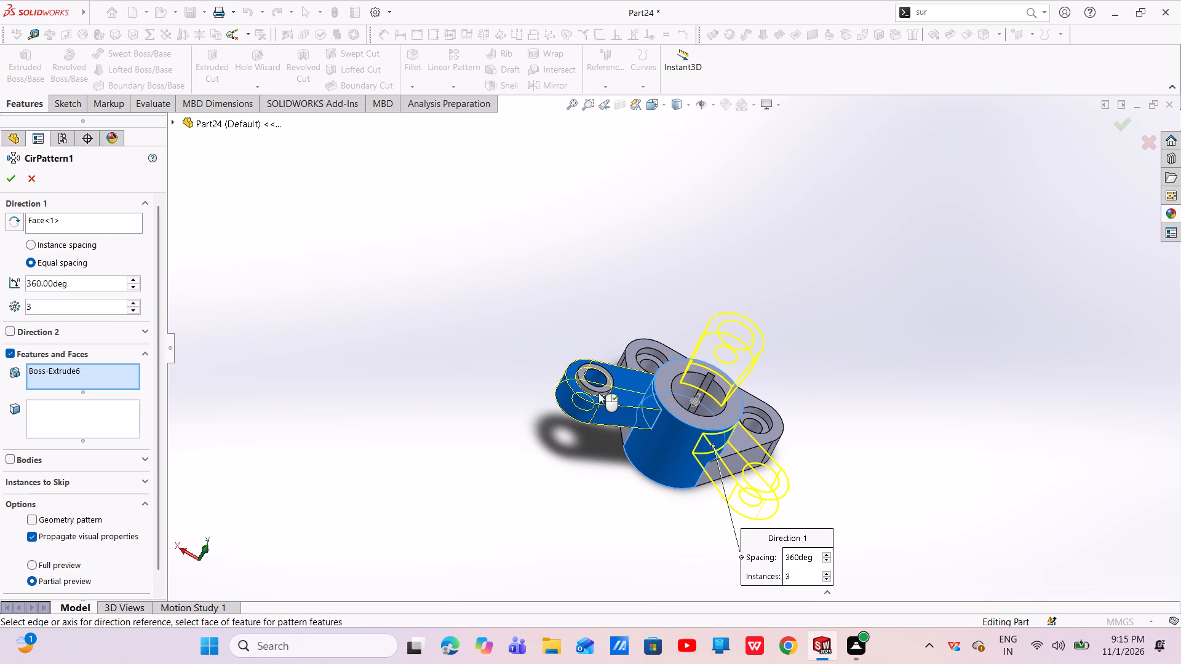
click(596, 394)
click(210, 123)
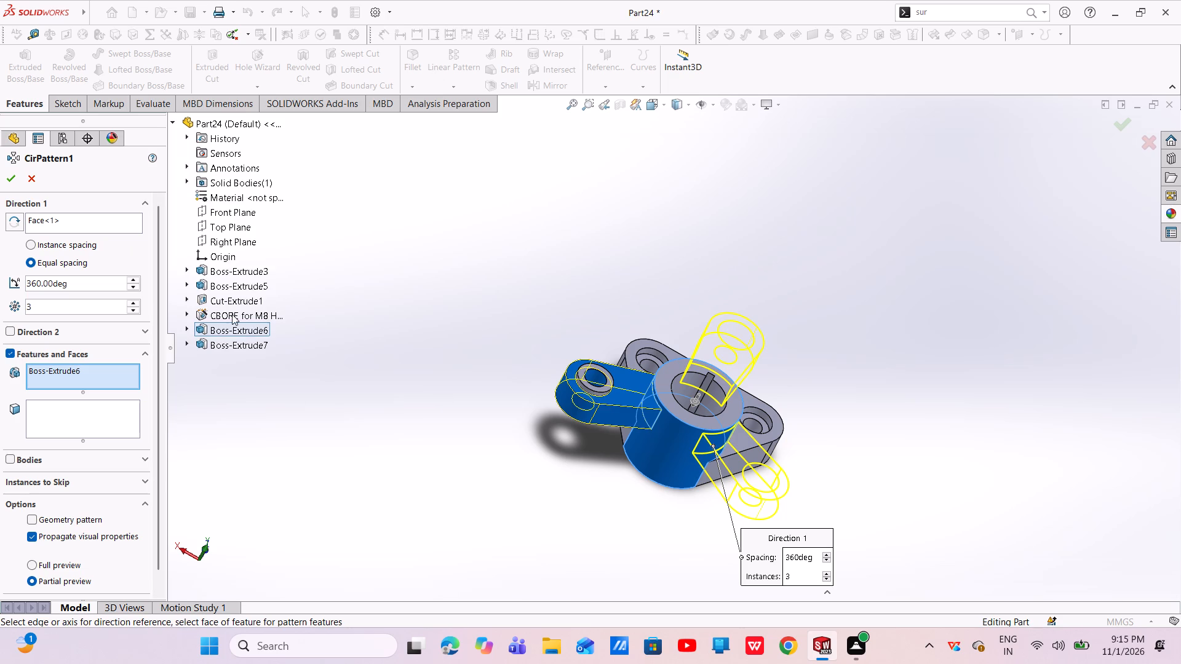
click(238, 345)
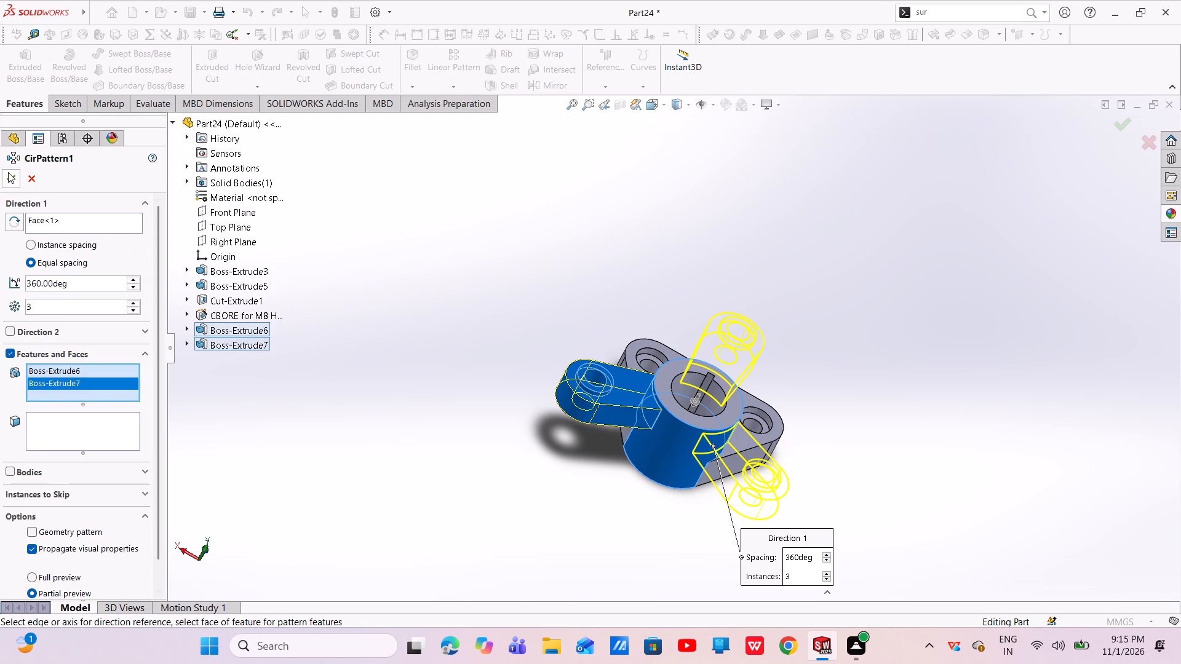
click(8, 172)
scroll(702, 416, down, 4)
middle_drag(719, 435, 653, 409)
scroll(911, 470, up, 3)
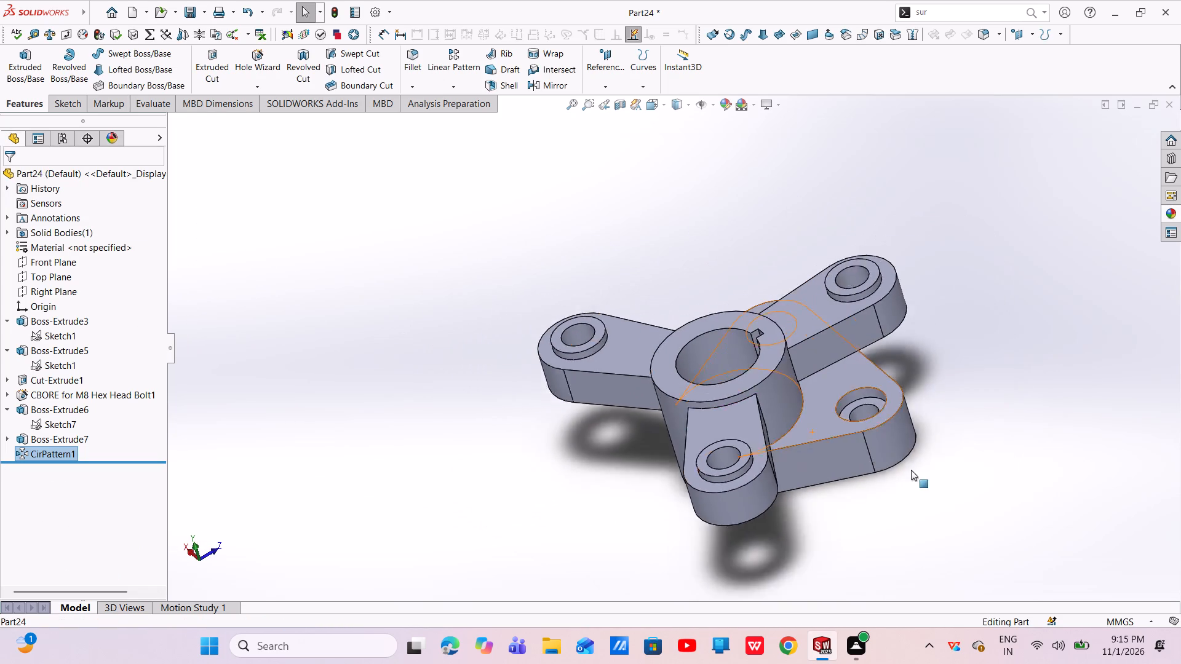
scroll(911, 470, up, 2)
middle_drag(797, 394, 783, 496)
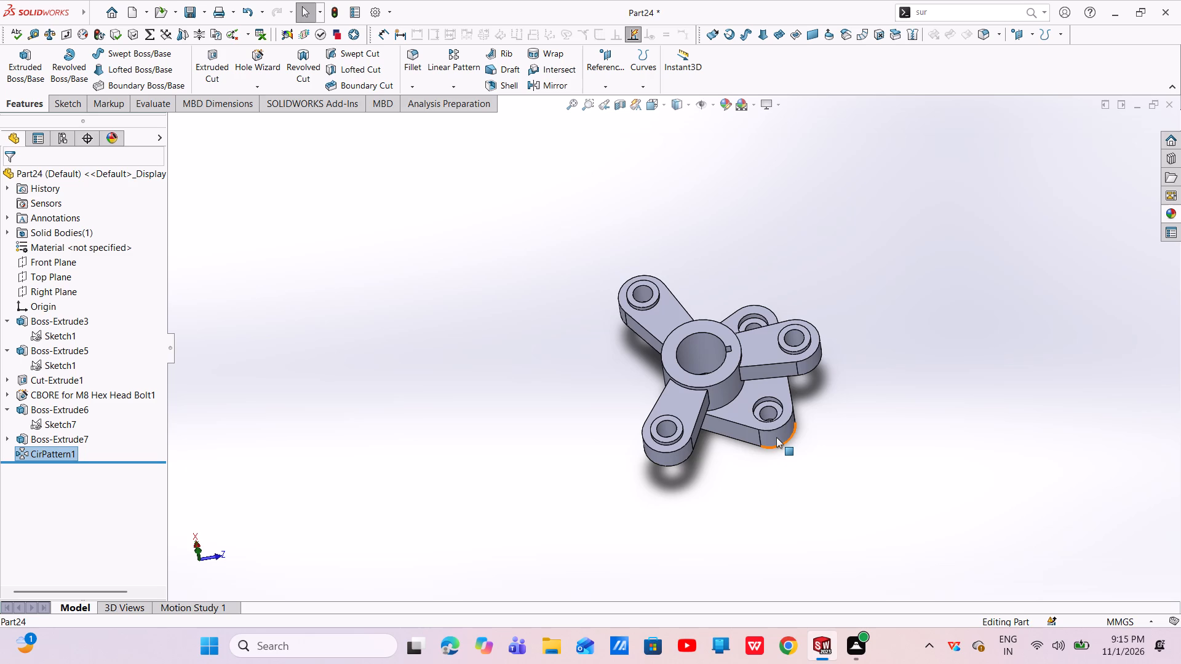
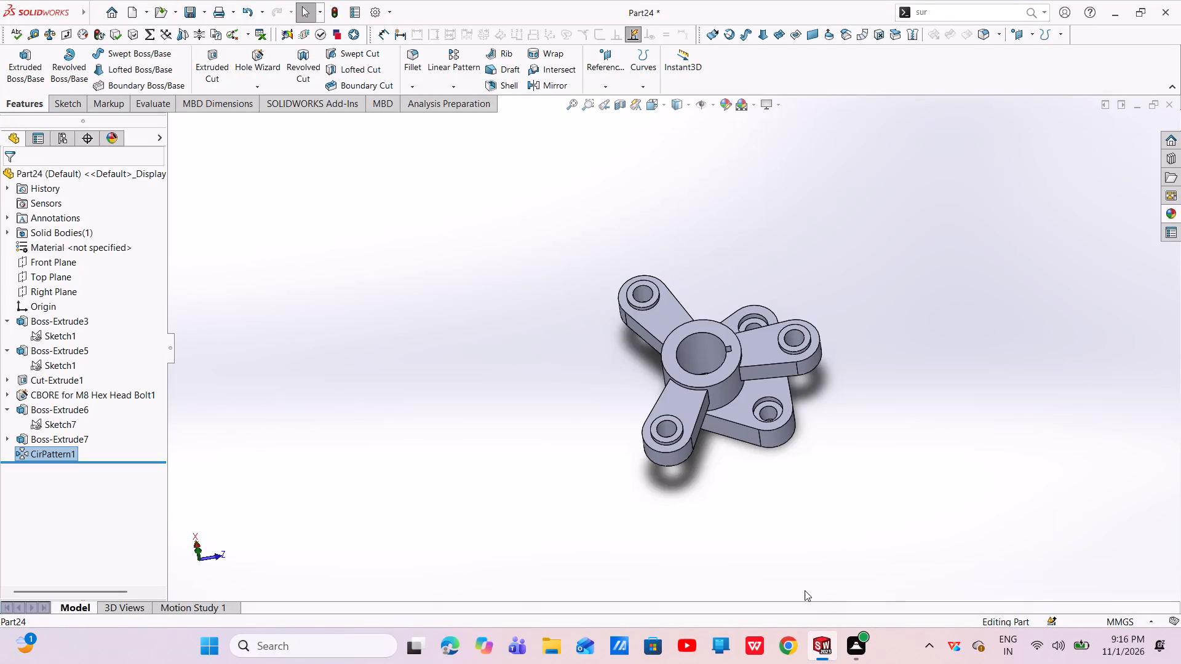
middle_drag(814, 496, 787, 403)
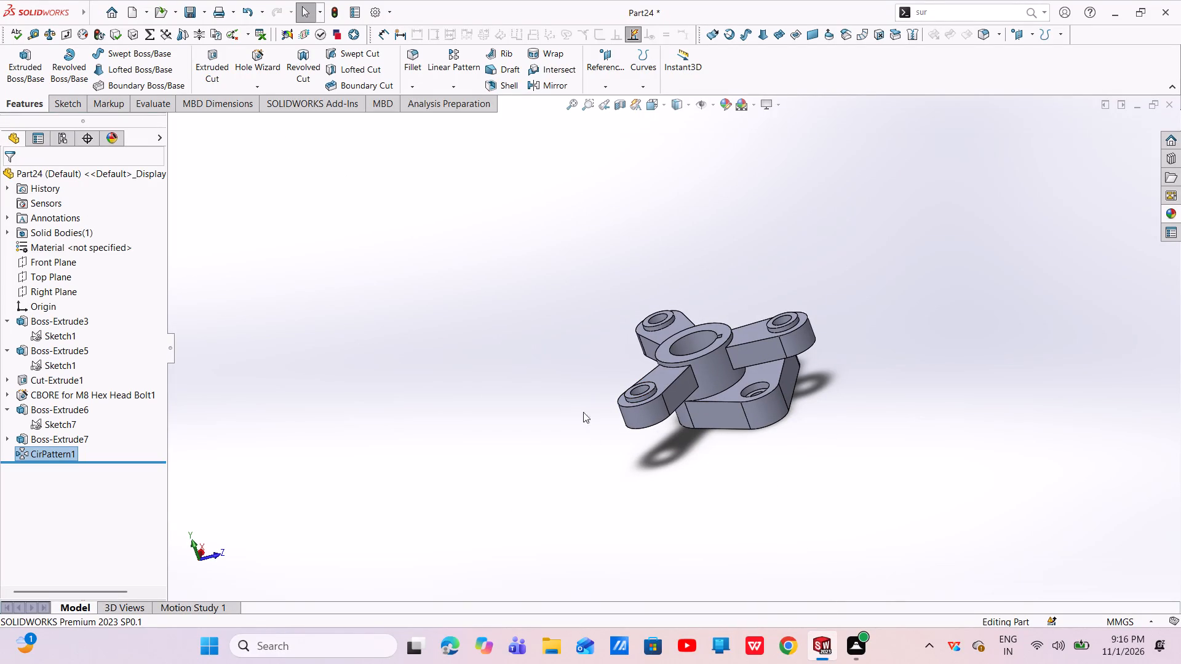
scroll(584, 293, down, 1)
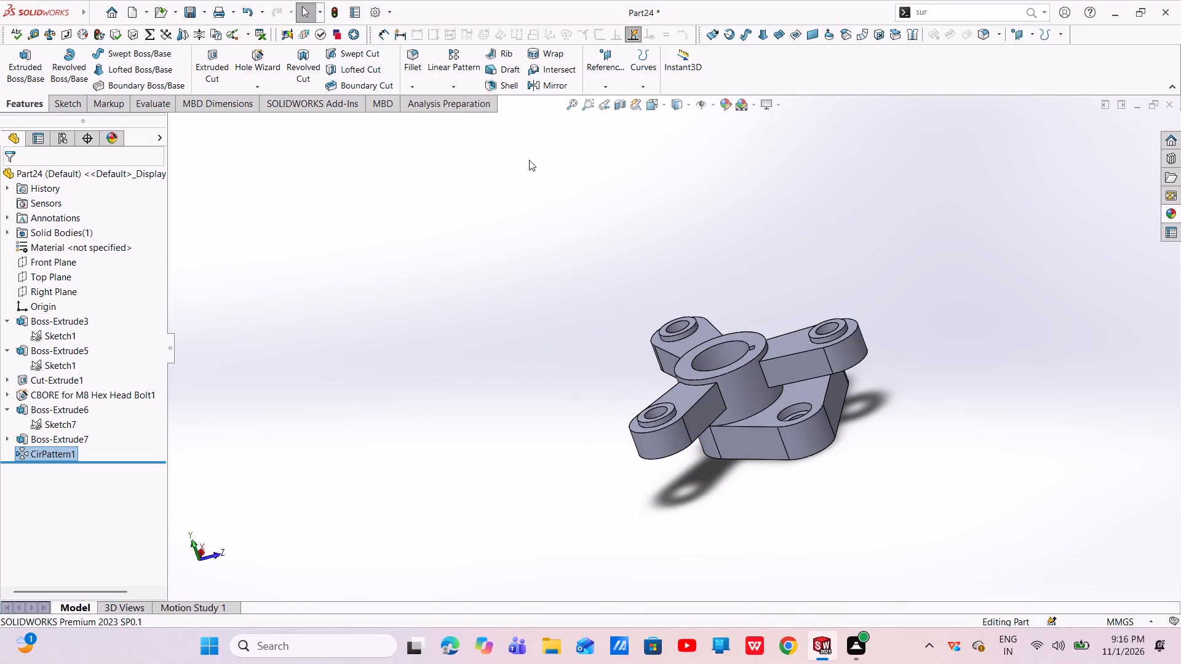
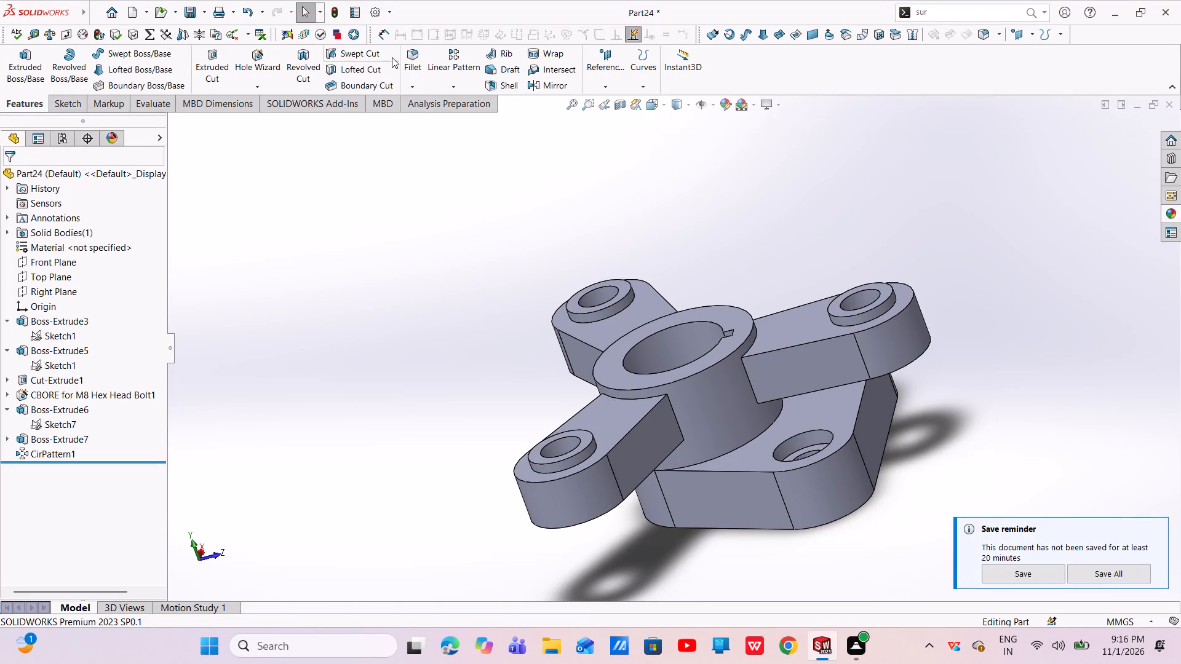
Start a 2 mm radius fillet on the base edges of the three raised bosses where they meet the arms.
click(416, 61)
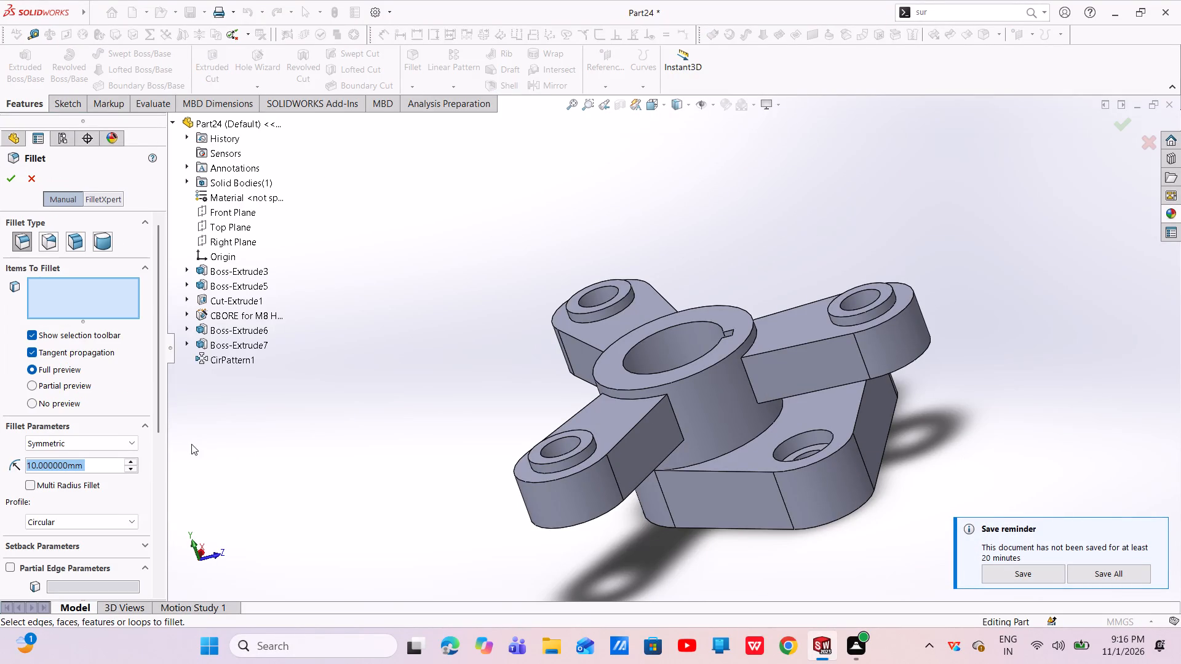
key(BackSpace)
key(2)
key(Return)
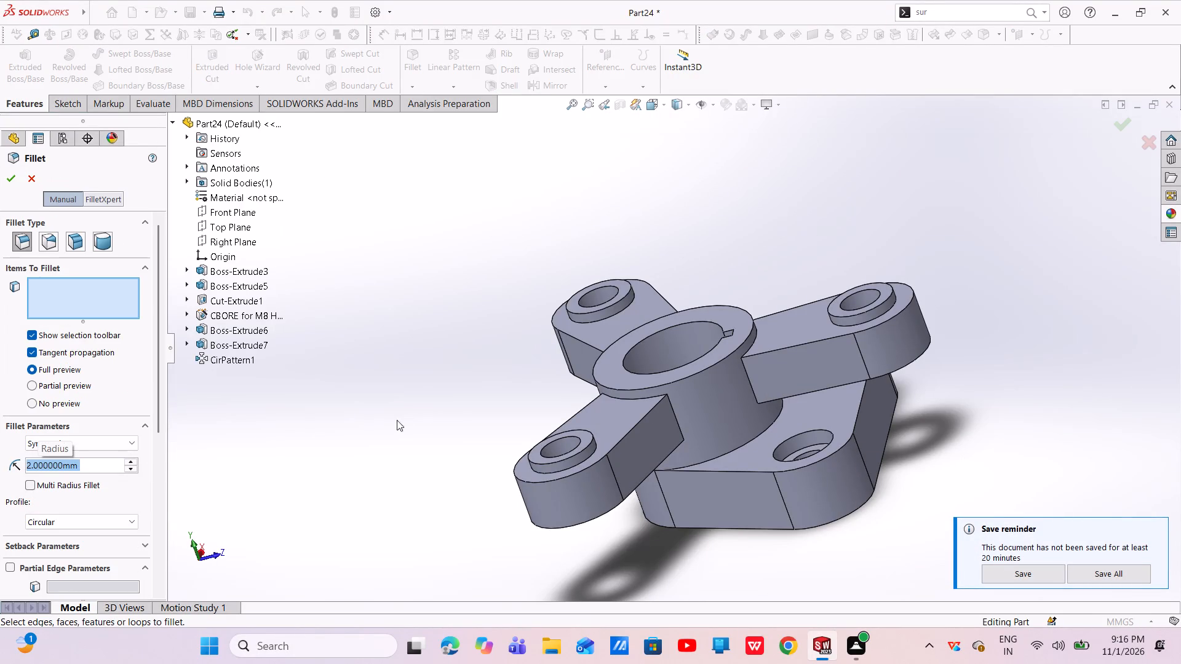
scroll(593, 325, down, 5)
click(642, 322)
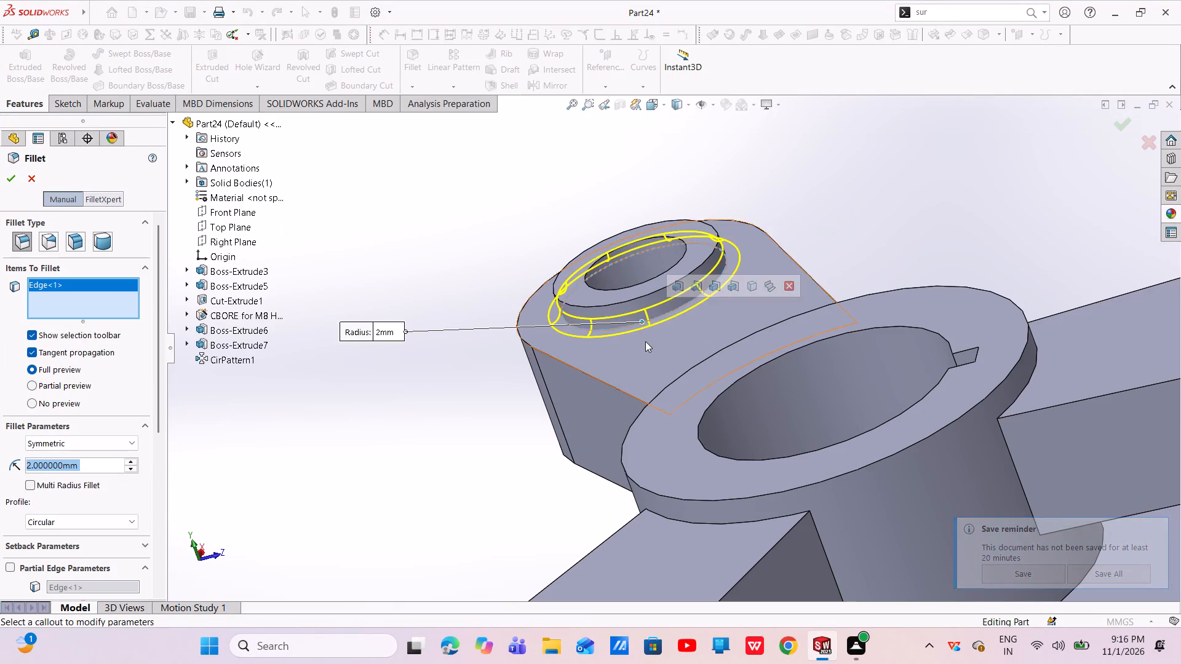
scroll(648, 352, up, 5)
scroll(830, 342, down, 5)
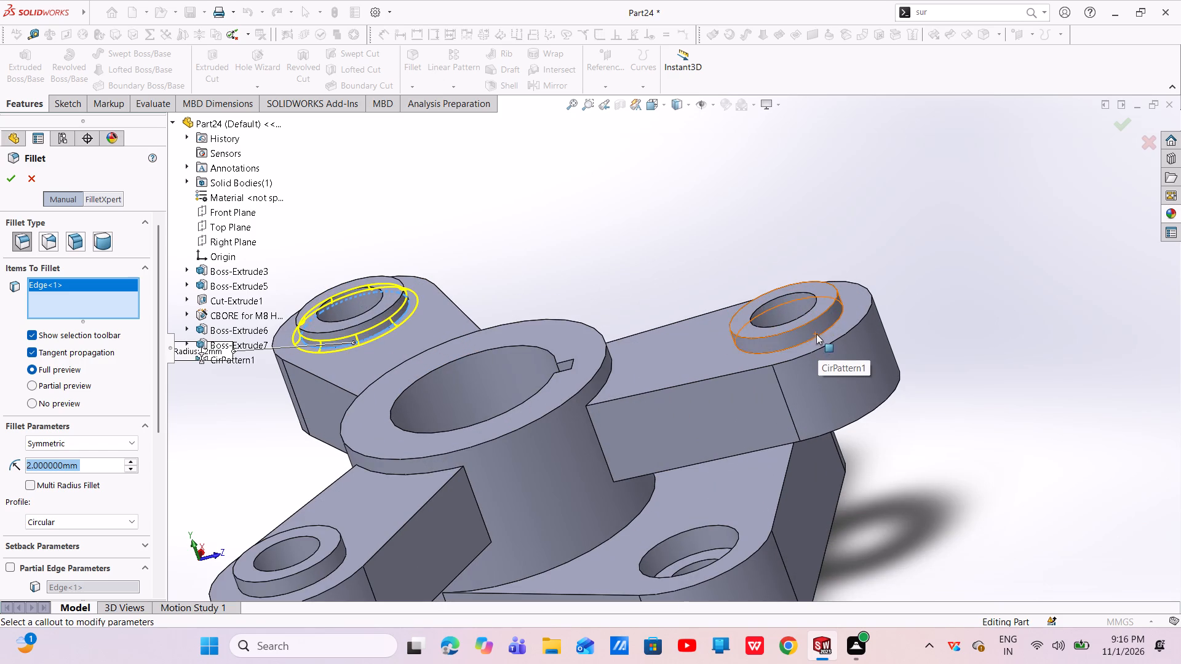
click(818, 336)
scroll(813, 351, up, 3)
scroll(456, 496, down, 6)
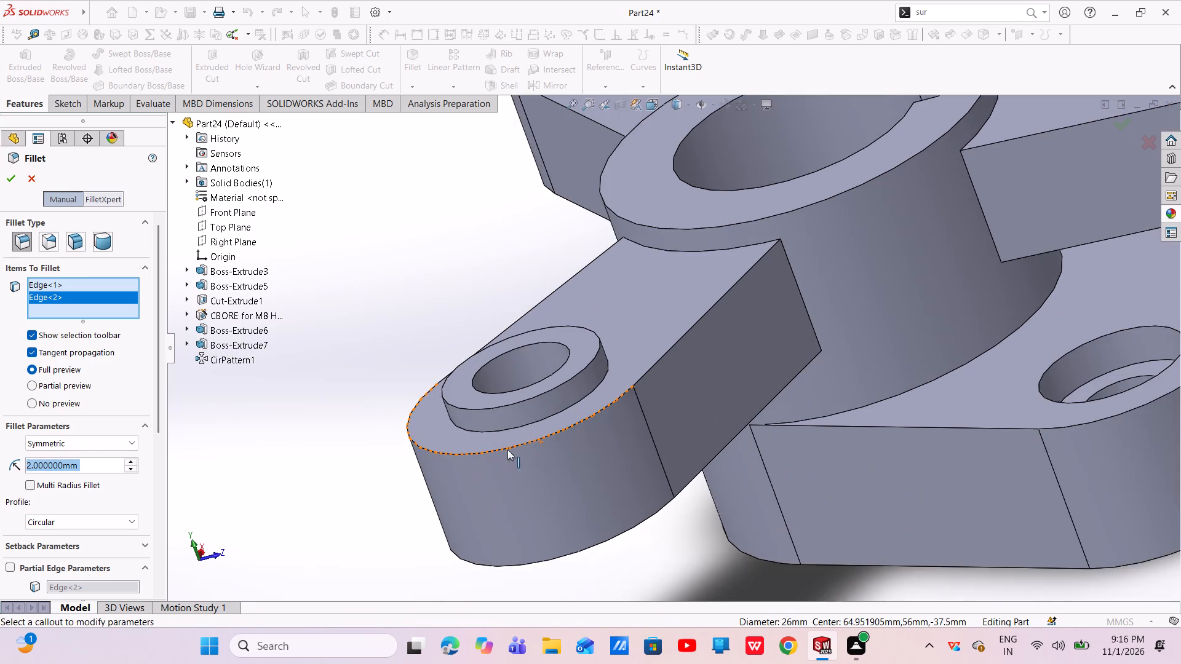
click(559, 400)
scroll(624, 388, up, 3)
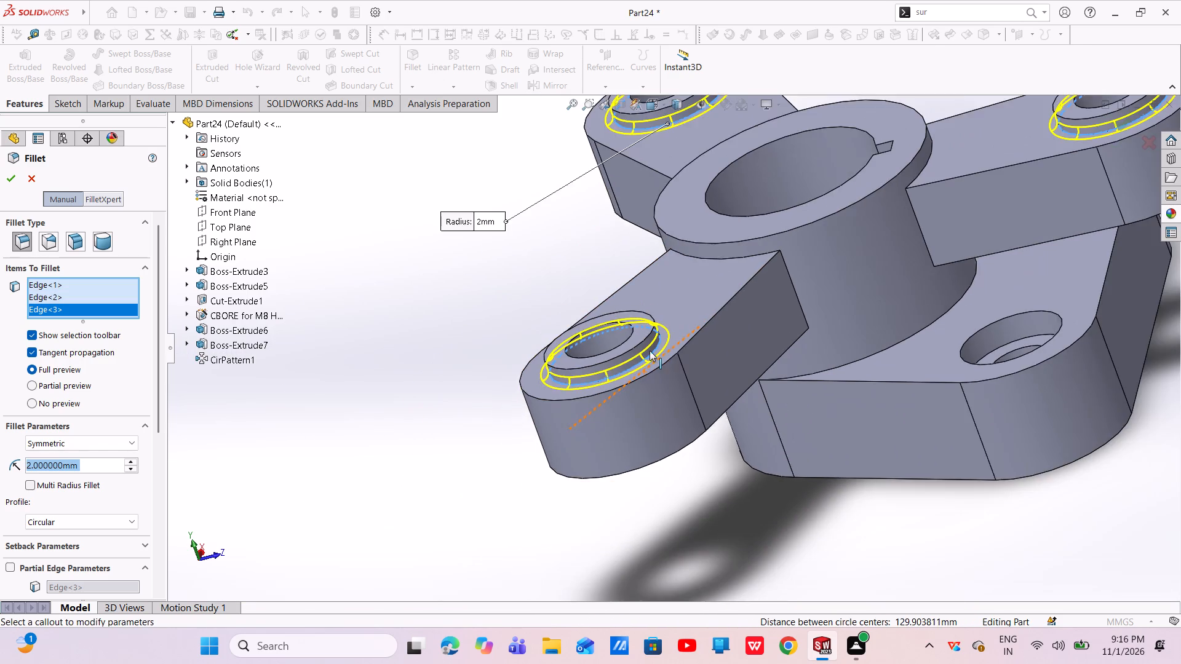
Add the three curved edges where the arms' top faces meet the ring to the 2 mm fillet.
scroll(714, 246, down, 3)
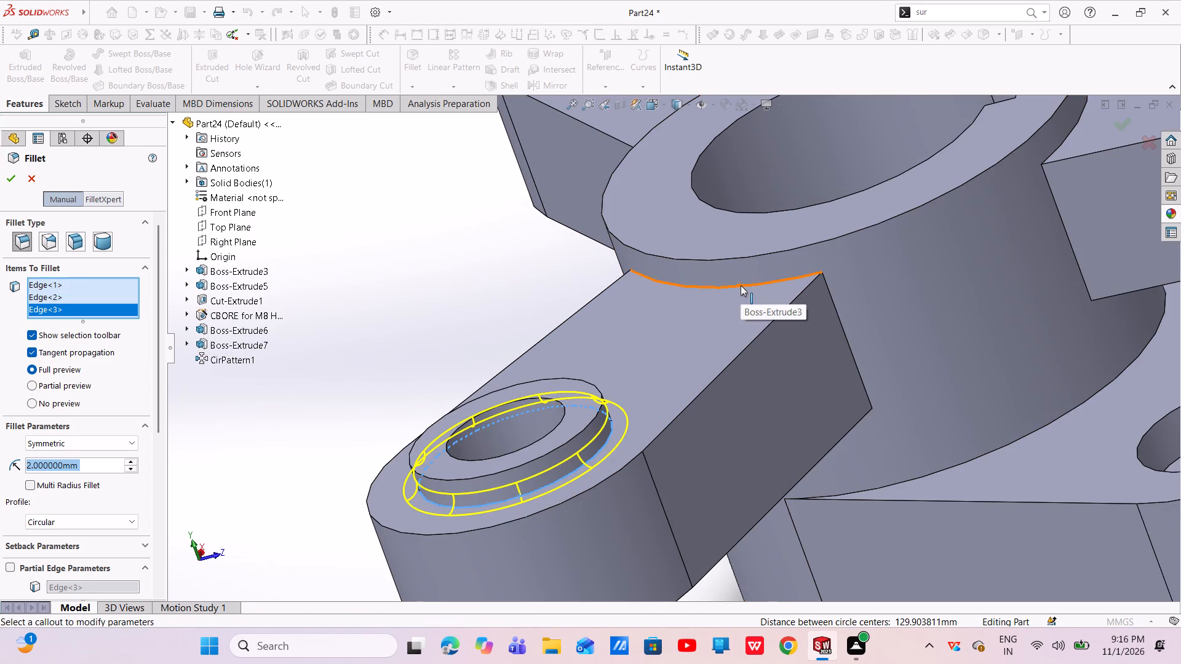
click(741, 285)
scroll(741, 285, up, 4)
scroll(858, 233, down, 5)
middle_drag(875, 249, 848, 286)
scroll(848, 286, up, 1)
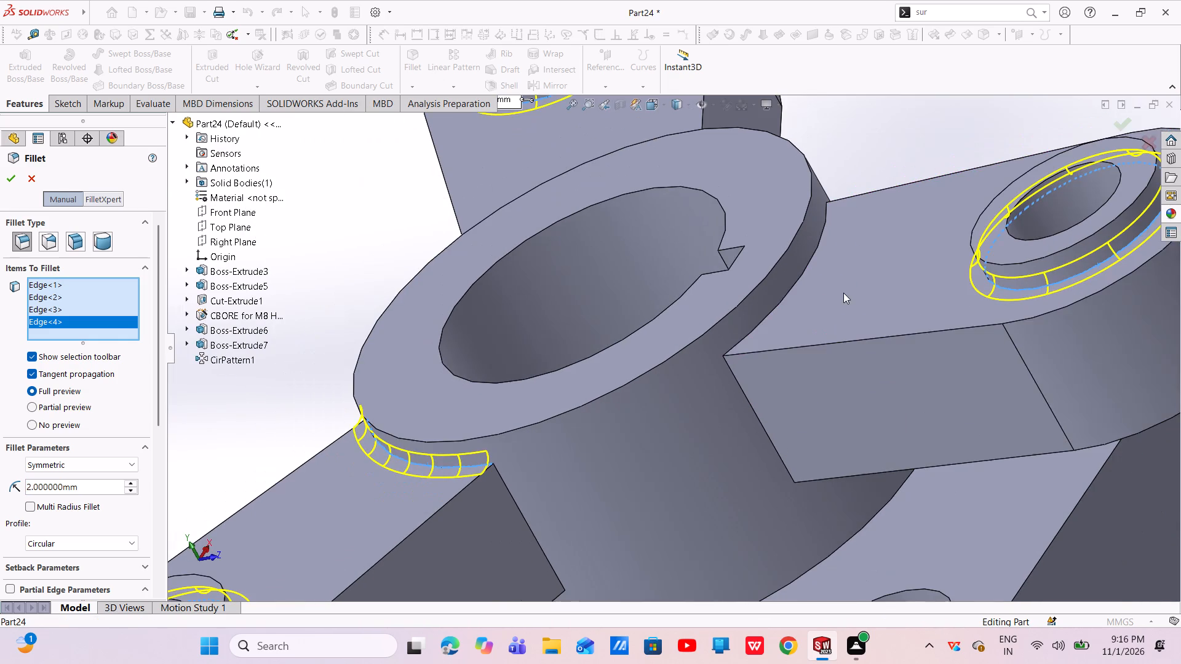
click(812, 261)
scroll(812, 261, up, 3)
middle_drag(817, 262, 810, 314)
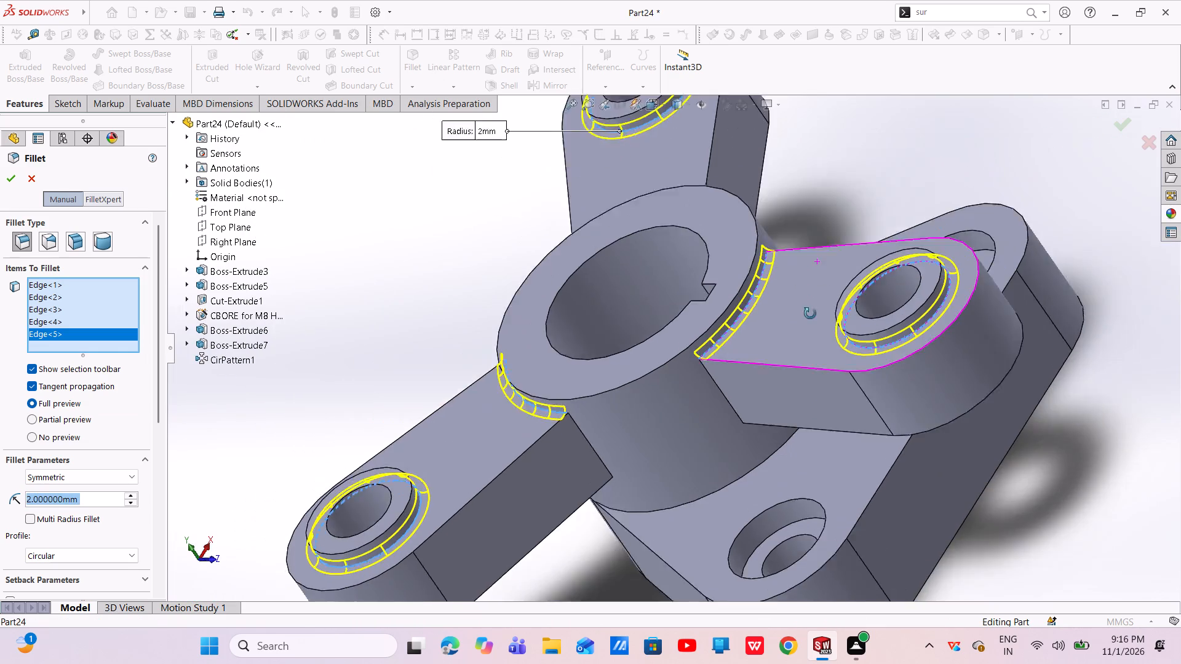
middle_drag(810, 314, 774, 404)
scroll(796, 141, up, 2)
scroll(778, 155, down, 6)
middle_drag(653, 249, 659, 334)
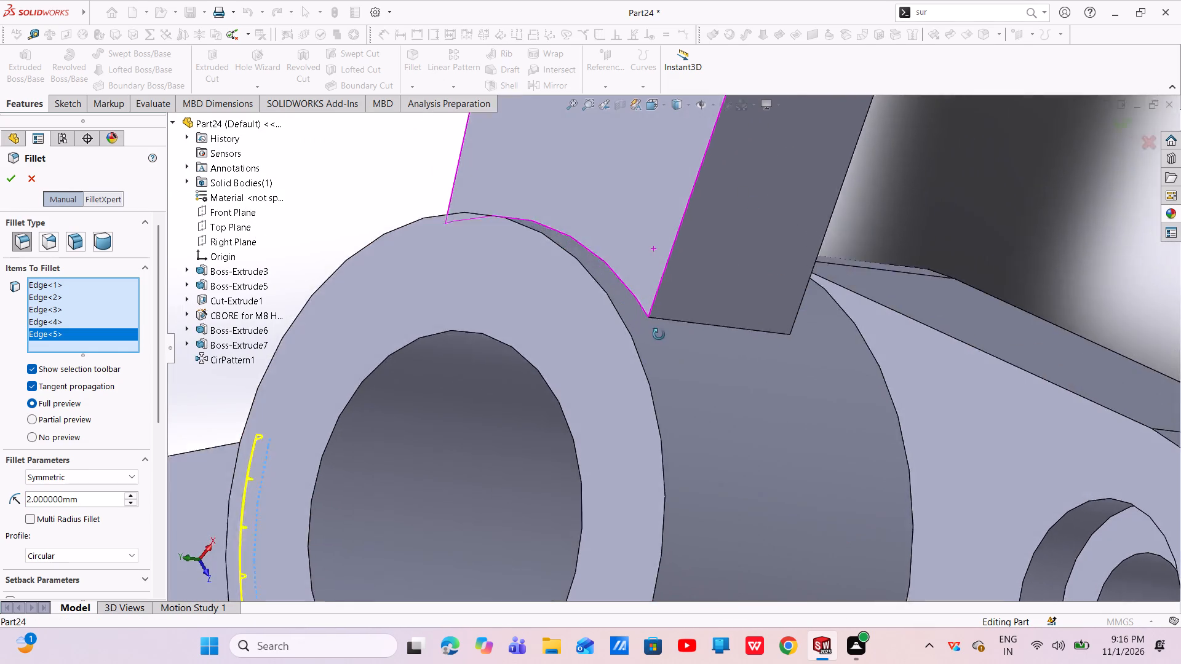
middle_drag(659, 334, 659, 354)
click(597, 247)
scroll(598, 247, up, 5)
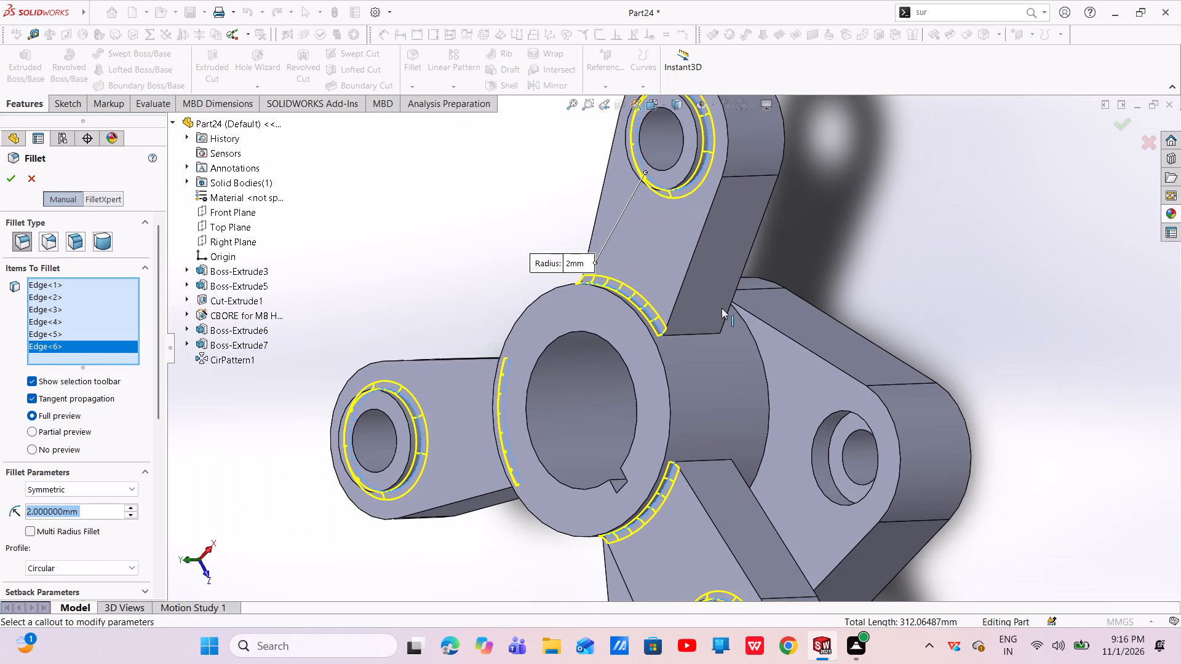
Add the circular edge where the ring's outer wall meets the base plate to the 2 mm fillet.
scroll(730, 363, up, 3)
scroll(730, 363, down, 1)
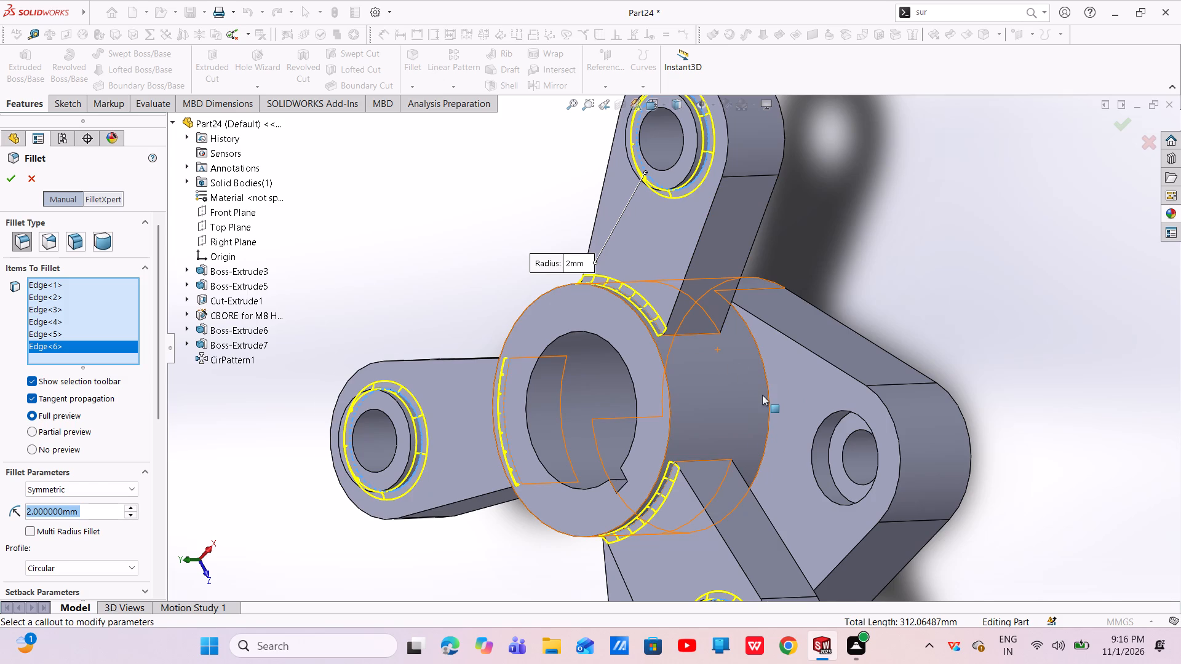
click(755, 387)
scroll(755, 387, up, 5)
Include the floor edges inside both base counterbores and apply the 2 mm fillet.
middle_drag(755, 393, 800, 276)
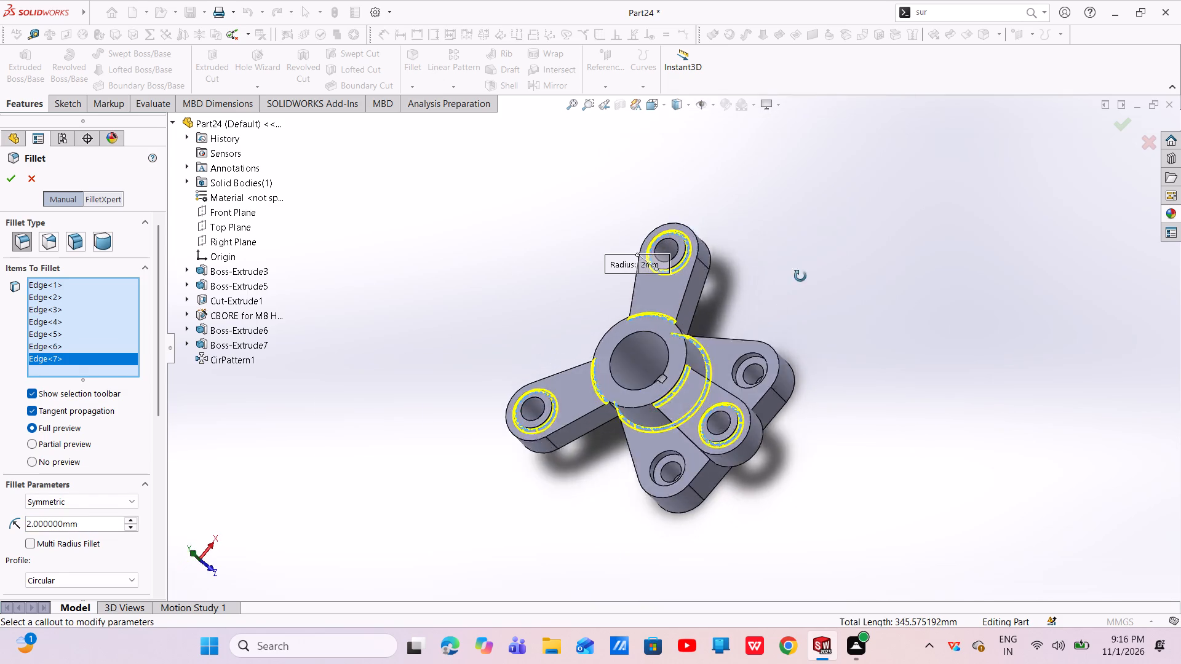
middle_drag(800, 276, 813, 254)
scroll(646, 539, up, 1)
scroll(646, 538, down, 5)
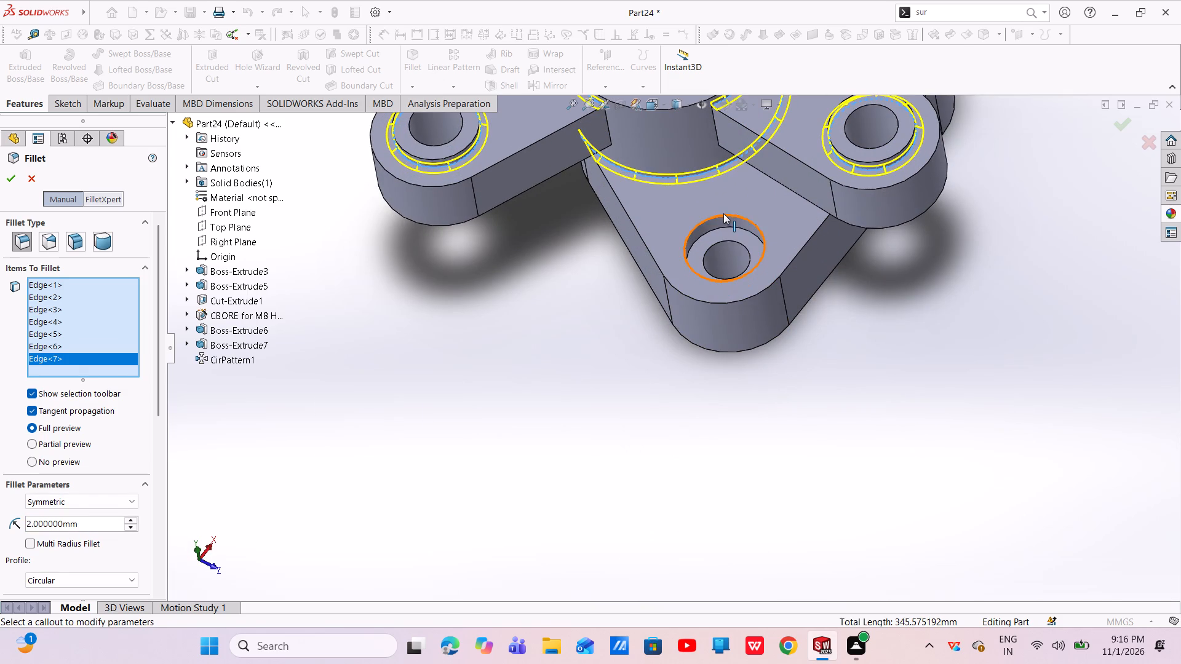
click(721, 229)
scroll(696, 267, up, 3)
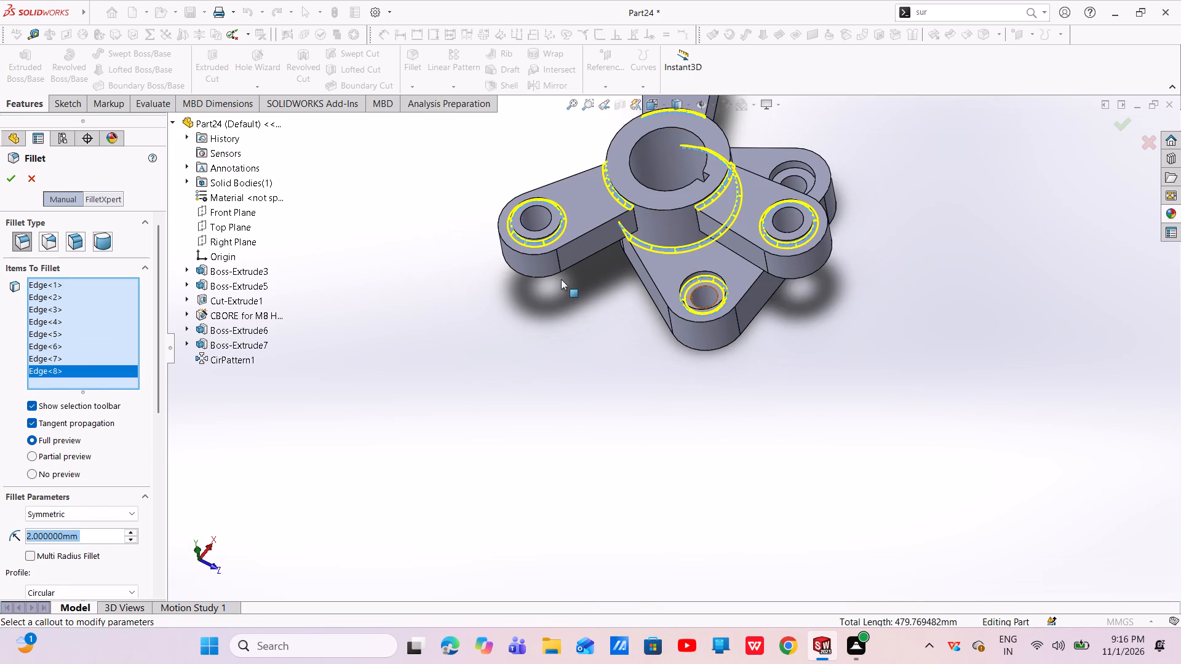
scroll(561, 279, down, 2)
middle_drag(610, 277, 750, 347)
scroll(641, 276, down, 1)
scroll(600, 342, up, 4)
middle_drag(571, 309, 532, 287)
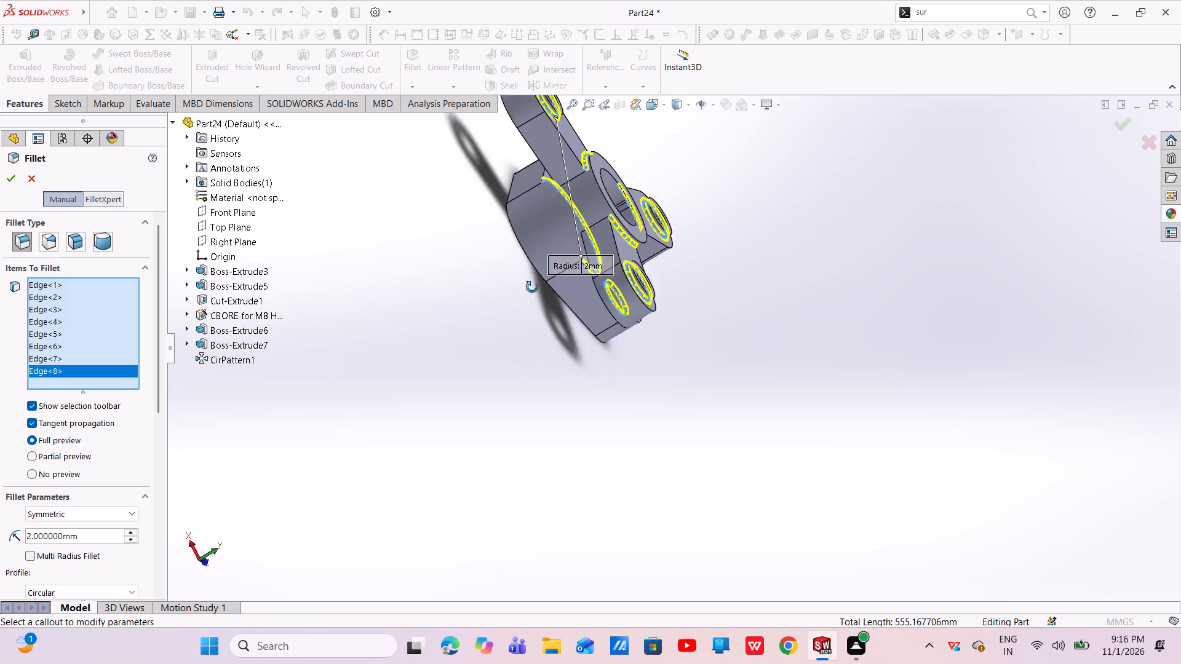
middle_drag(532, 287, 375, 306)
scroll(618, 178, down, 5)
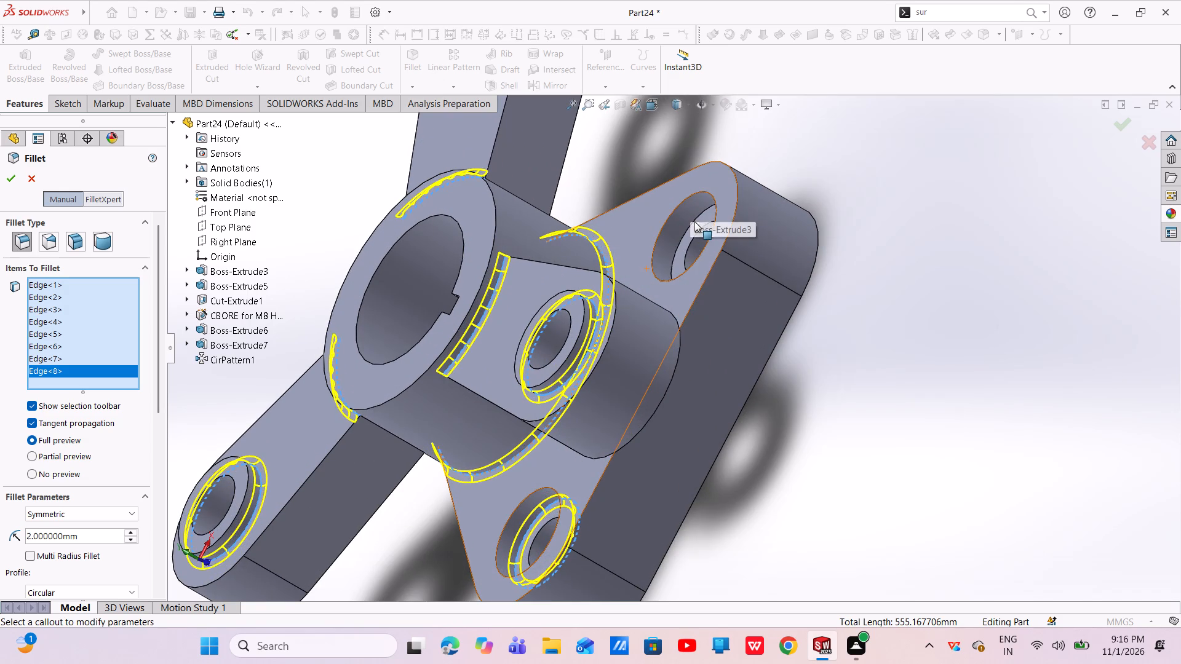
click(691, 226)
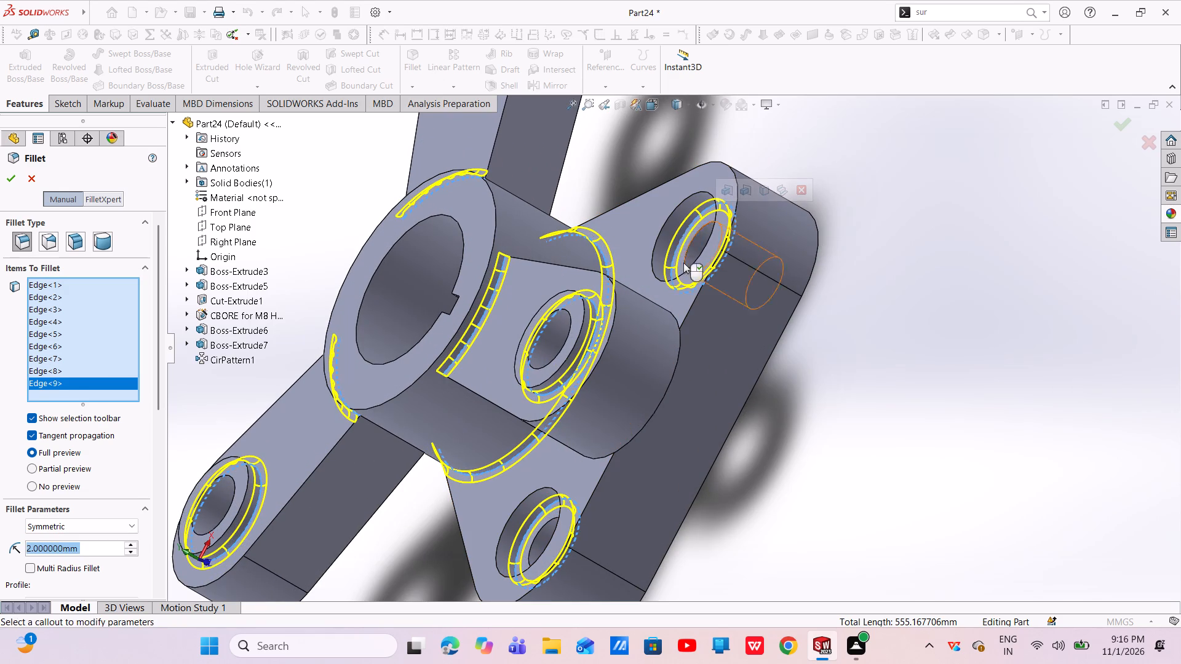
scroll(646, 314, up, 5)
middle_drag(643, 400, 698, 275)
scroll(748, 358, up, 1)
middle_drag(748, 358, 816, 255)
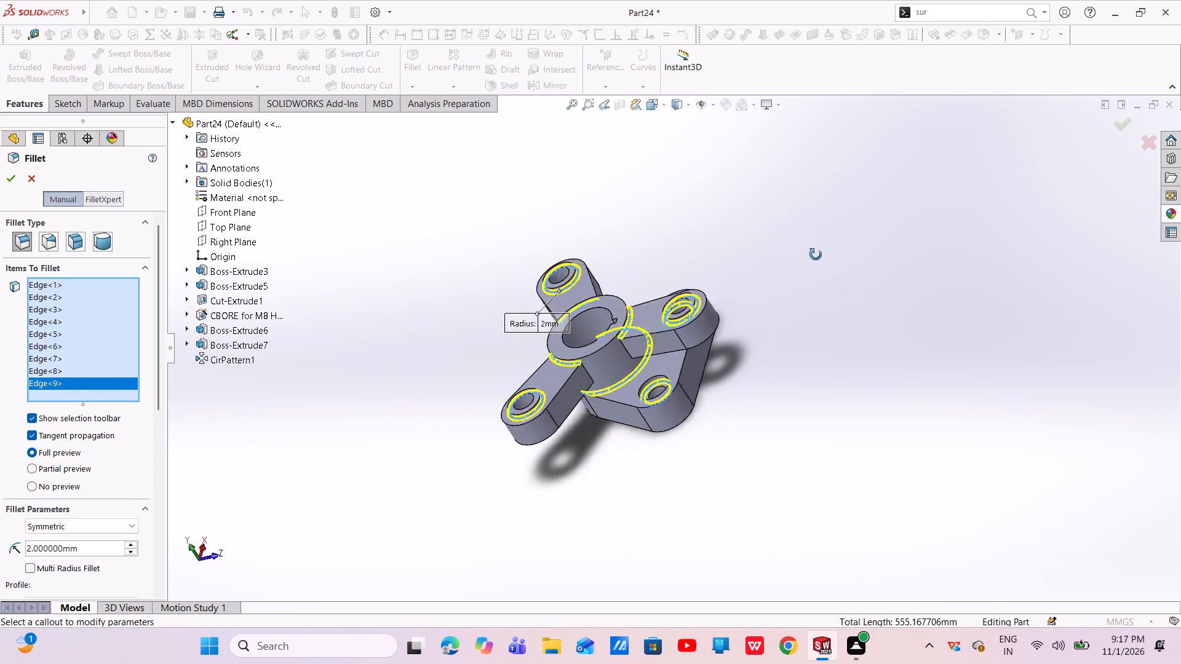
middle_drag(816, 255, 827, 248)
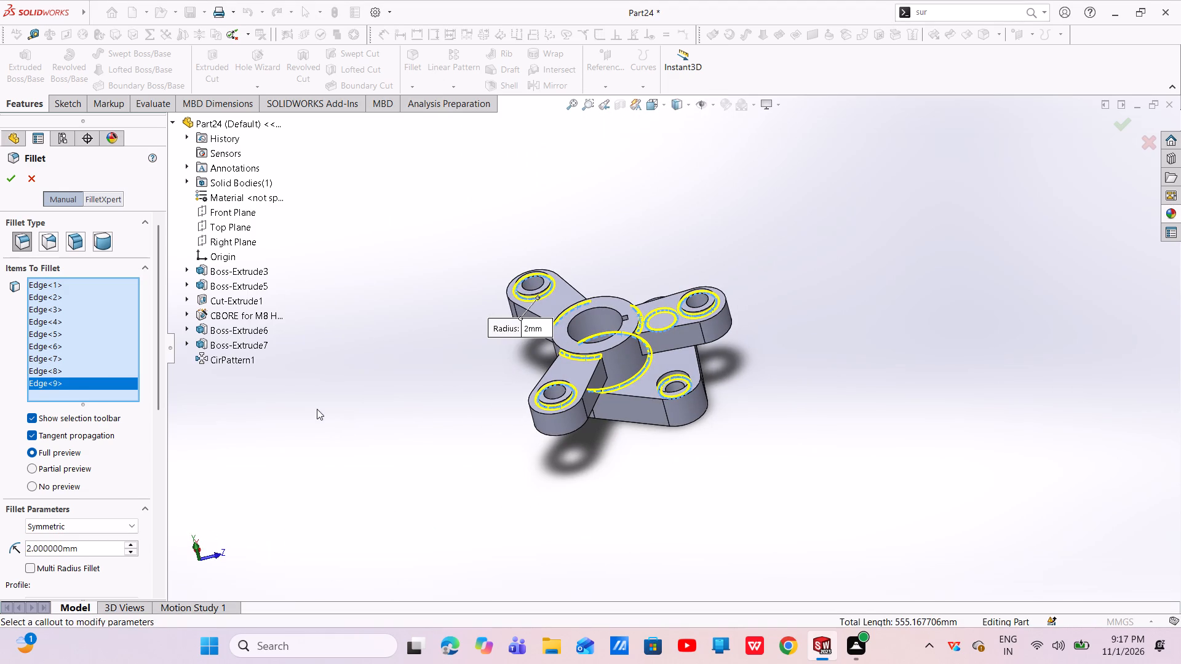
middle_drag(549, 452, 663, 296)
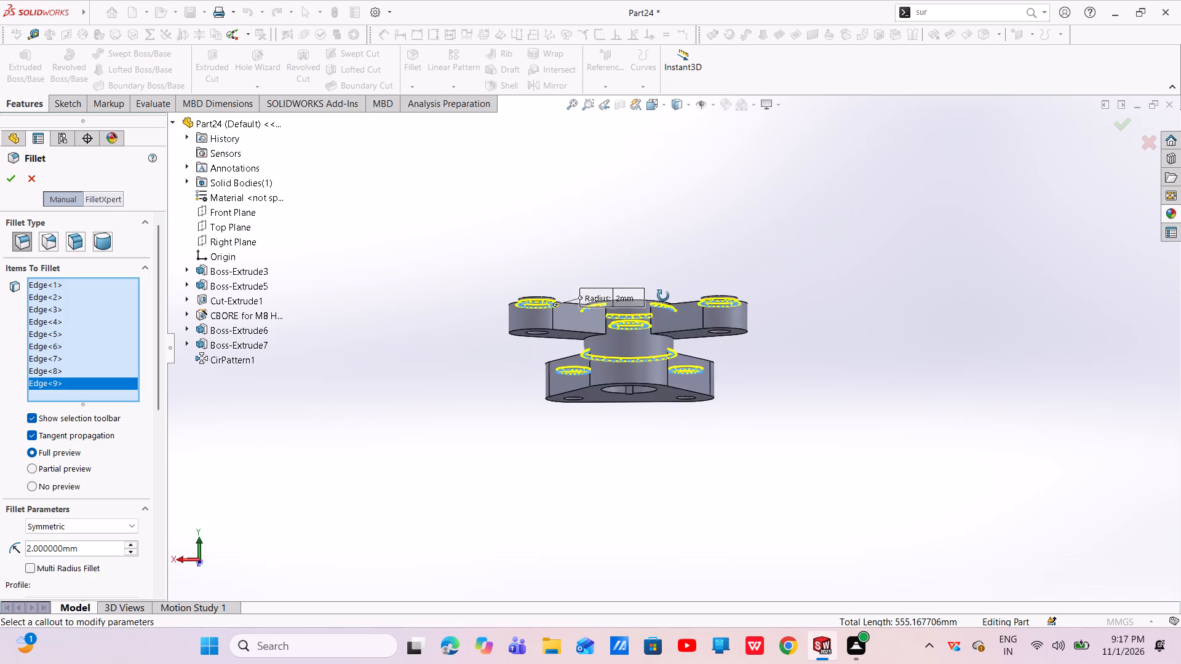
middle_drag(663, 296, 678, 353)
click(17, 180)
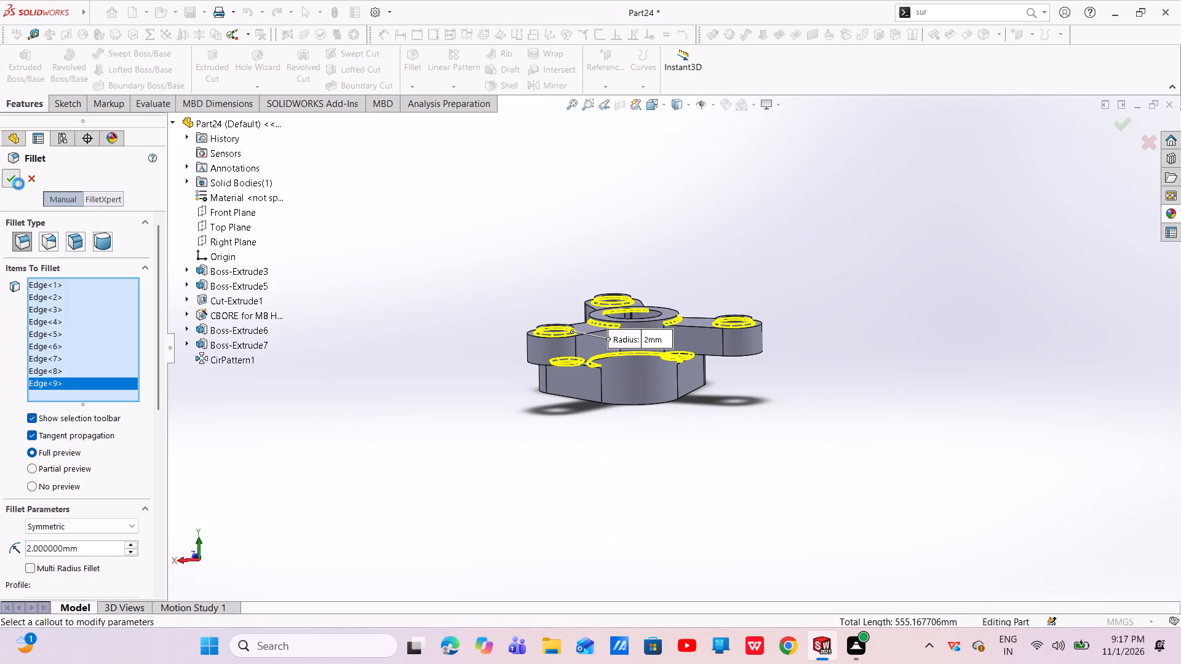
Apply a second 2 mm fillet to five vertical edges where the arms' side faces meet the ring wall.
scroll(683, 325, down, 6)
middle_drag(683, 324, 664, 389)
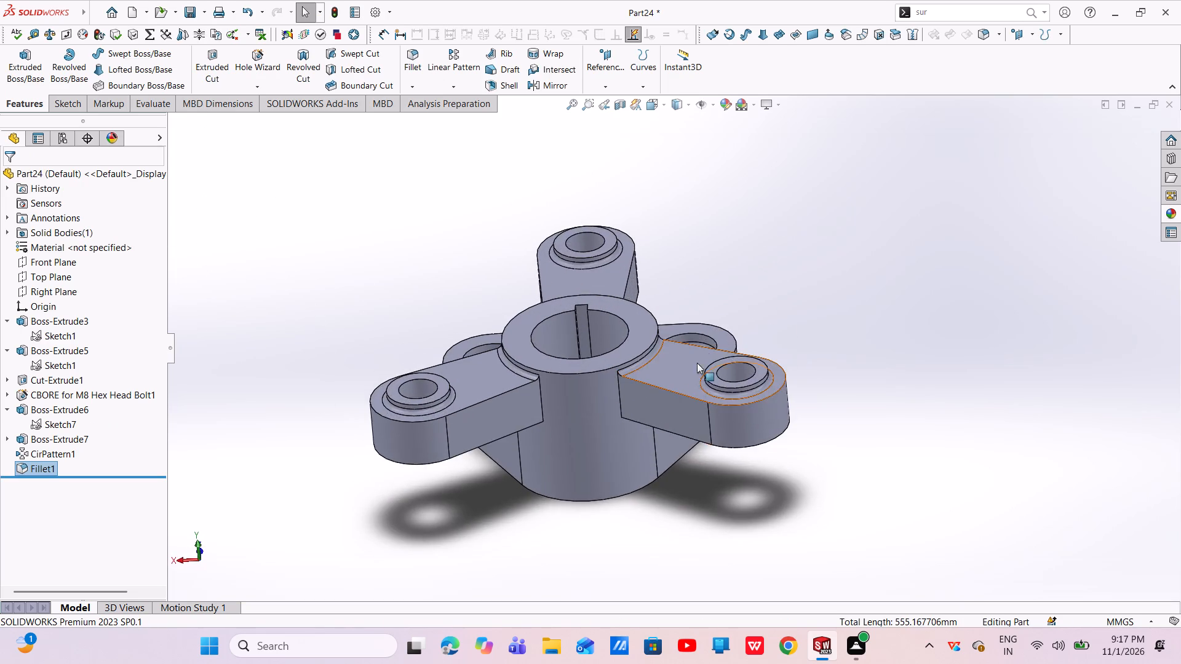
scroll(707, 352, down, 6)
scroll(403, 374, up, 4)
middle_drag(435, 401, 434, 373)
click(404, 62)
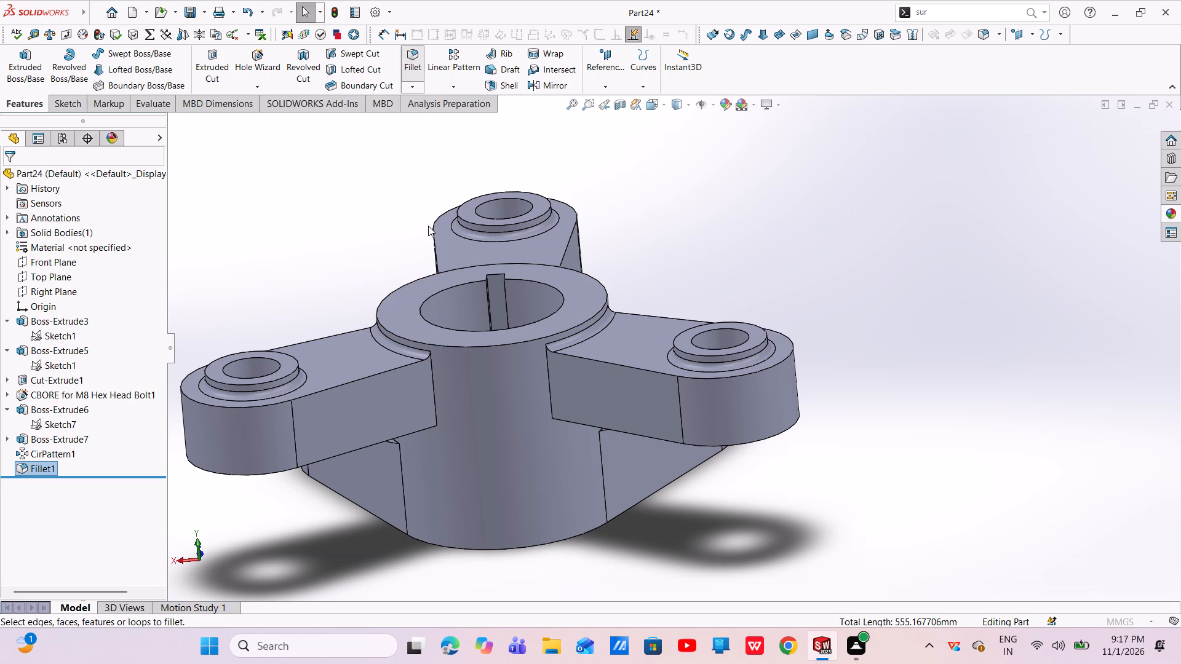
click(430, 369)
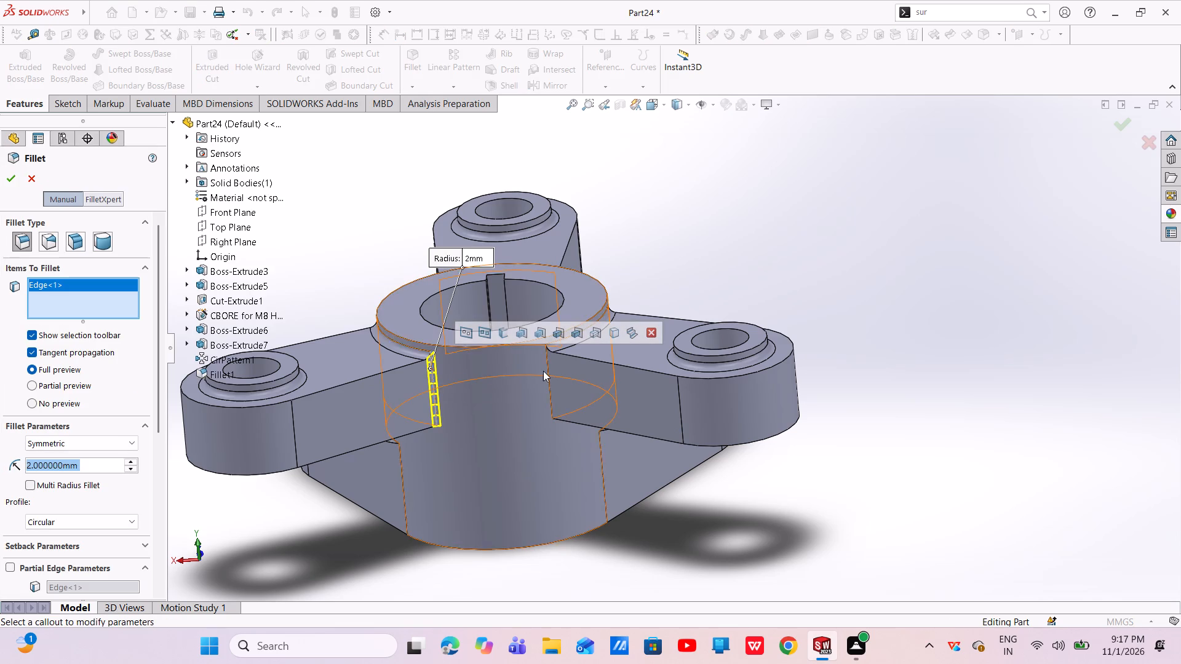
click(548, 370)
middle_drag(543, 373, 402, 386)
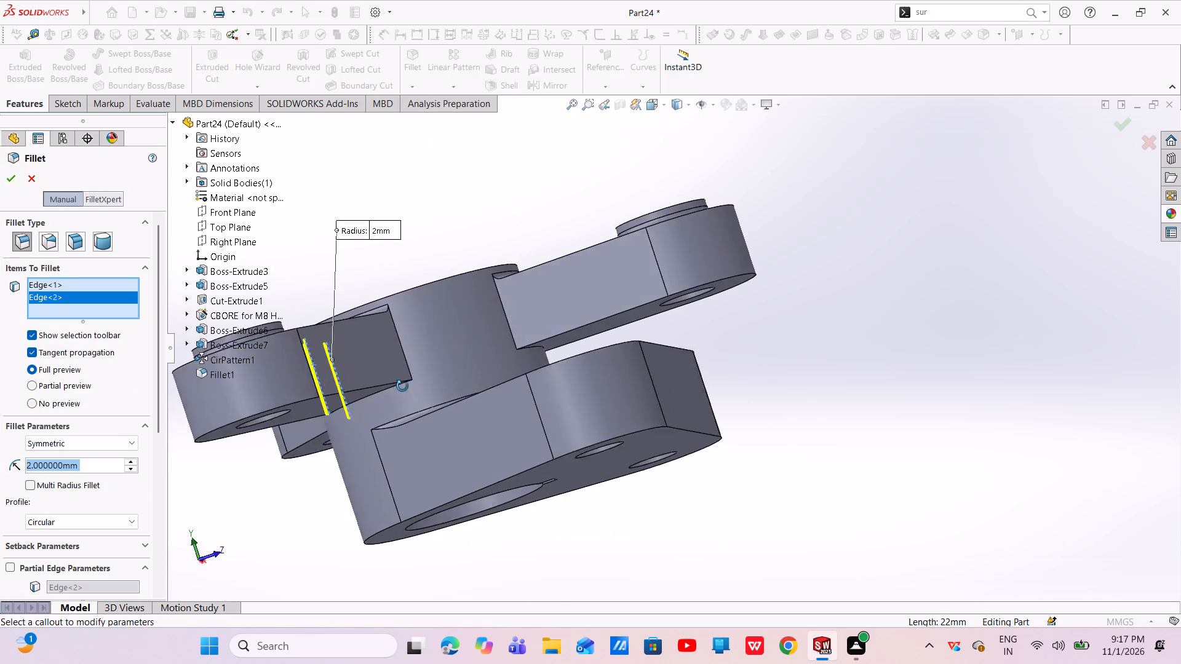
middle_drag(402, 386, 392, 399)
click(369, 334)
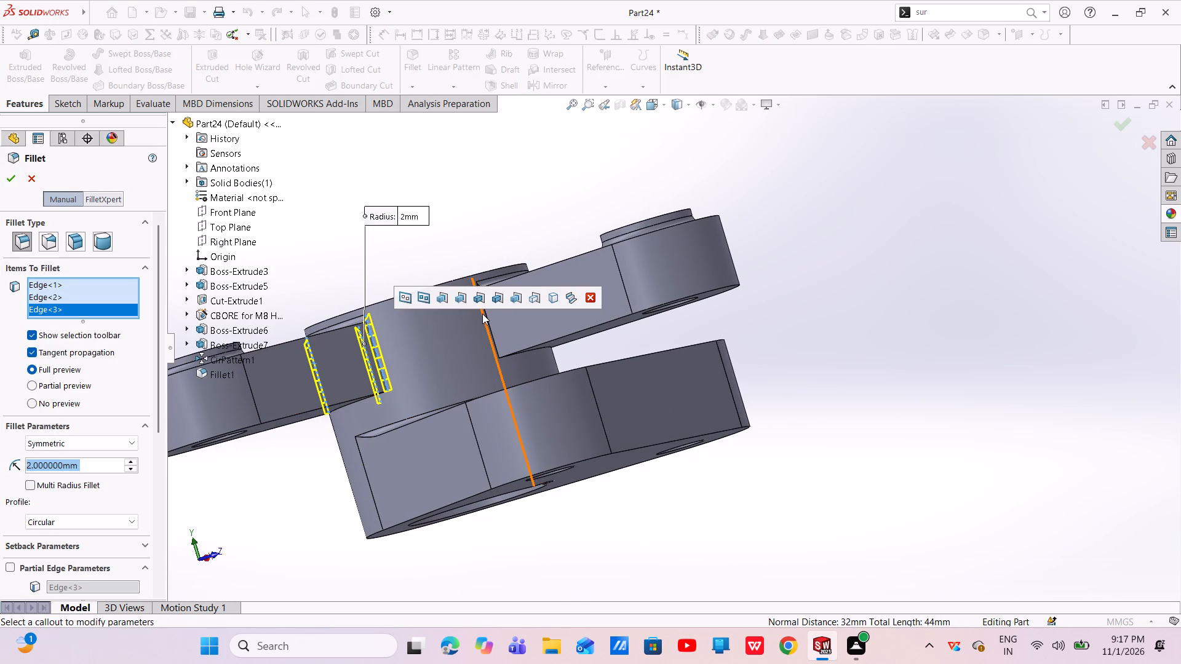
click(486, 320)
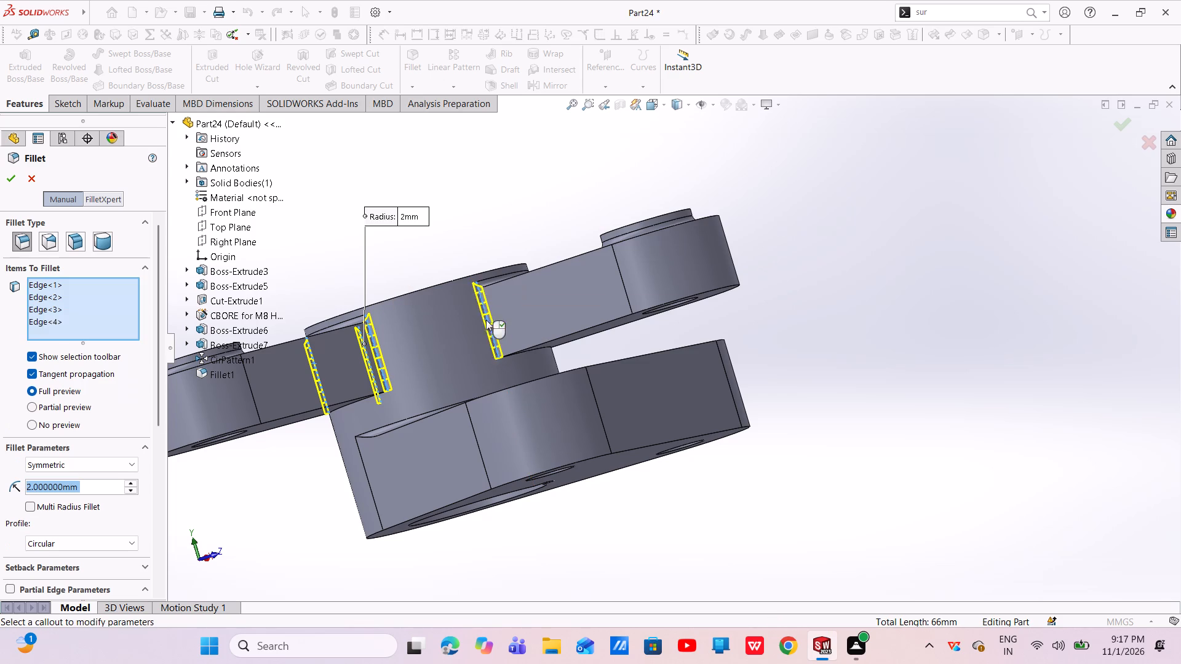
middle_drag(486, 323, 329, 377)
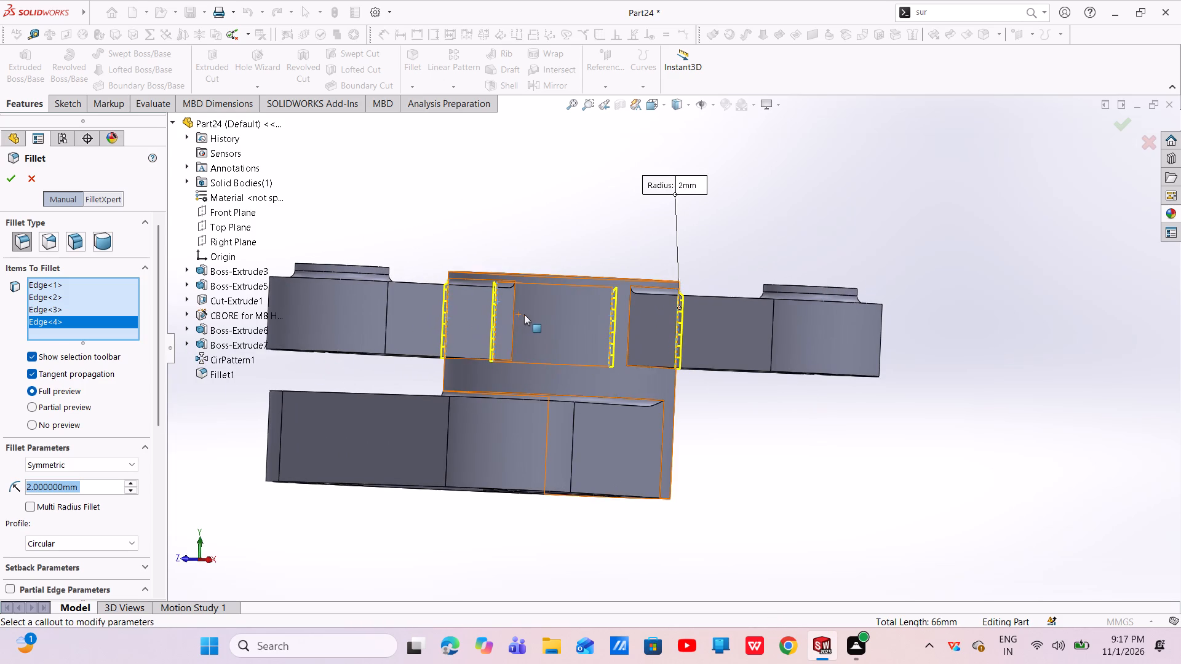
click(514, 316)
middle_drag(513, 318, 524, 439)
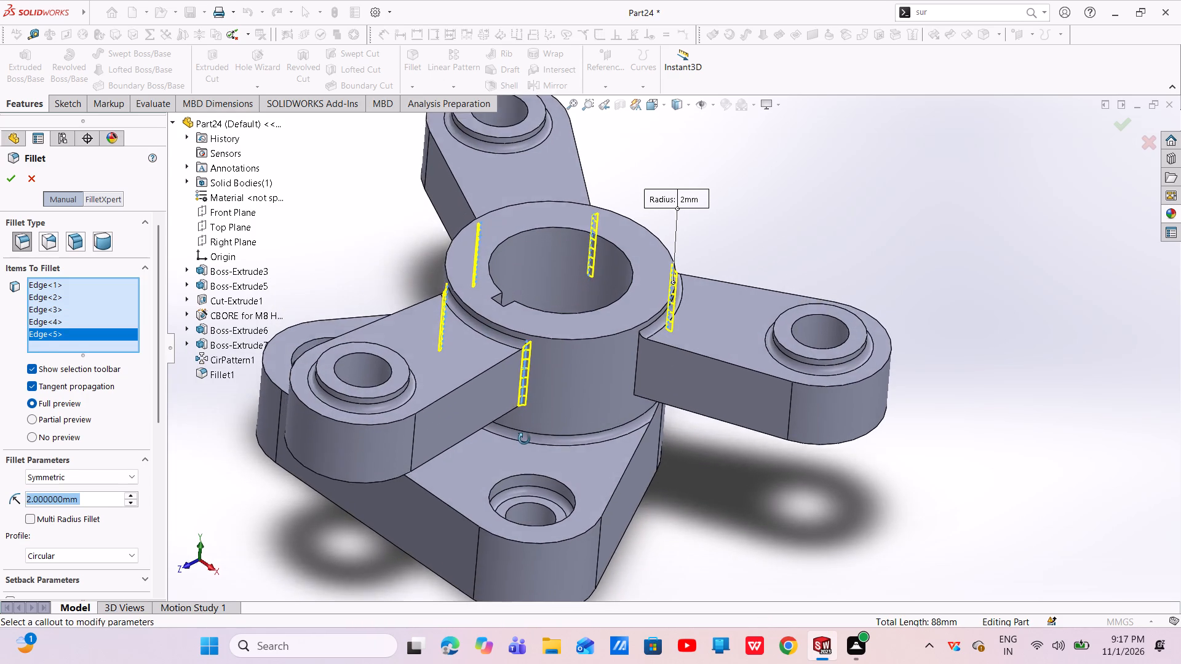
middle_drag(524, 439, 524, 443)
click(9, 179)
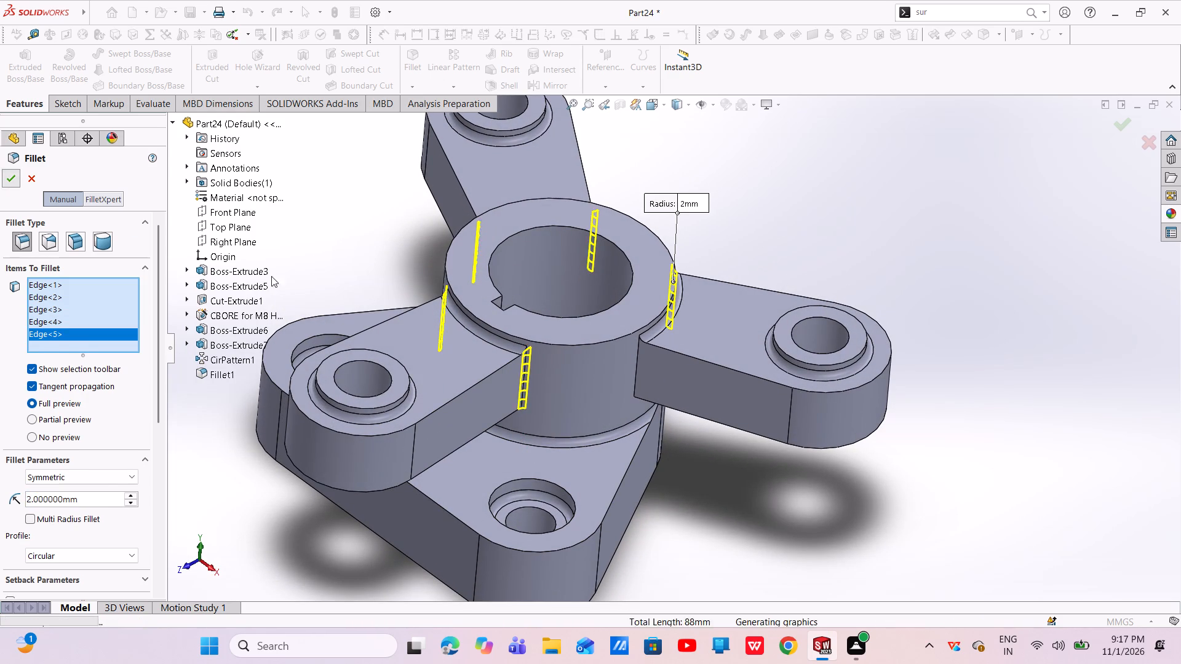
Examine the filleted junctions between the ring, arms and base from several angles.
scroll(603, 381, down, 4)
scroll(603, 381, up, 3)
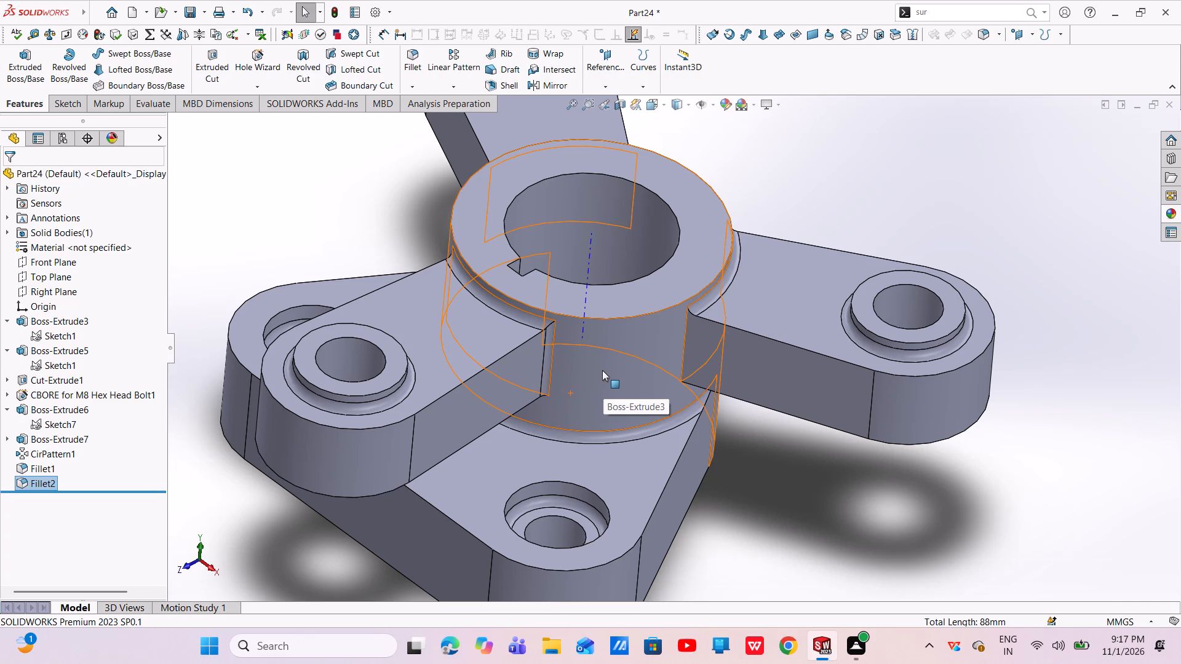
scroll(685, 447, up, 5)
middle_drag(692, 448, 629, 404)
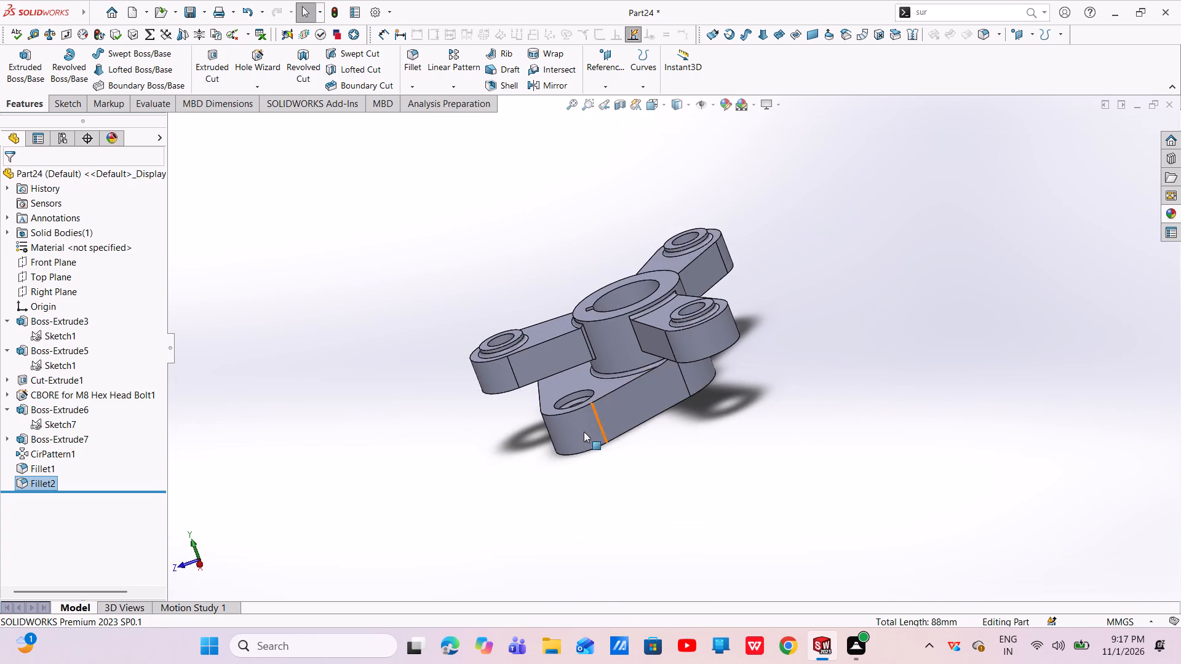
scroll(579, 427, down, 5)
middle_drag(592, 355, 646, 451)
scroll(646, 451, down, 1)
scroll(650, 360, up, 3)
middle_drag(640, 334, 630, 326)
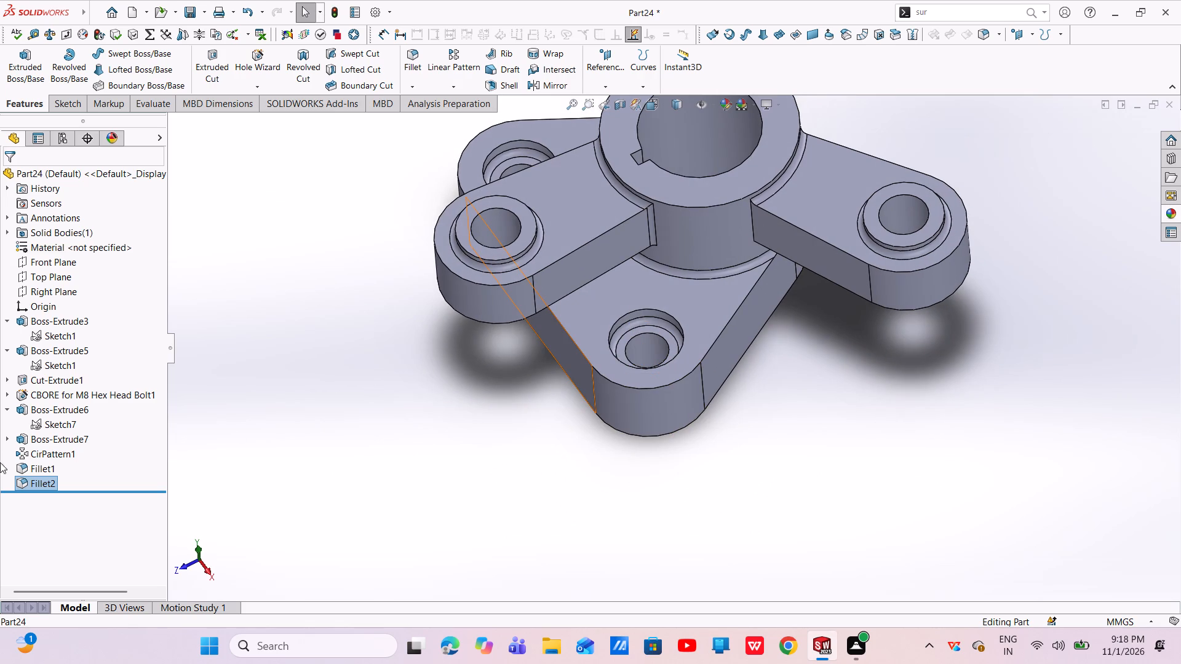
Delete the Fillet2 feature that rounds the vertical edges between the arms and the ring wall.
click(33, 476)
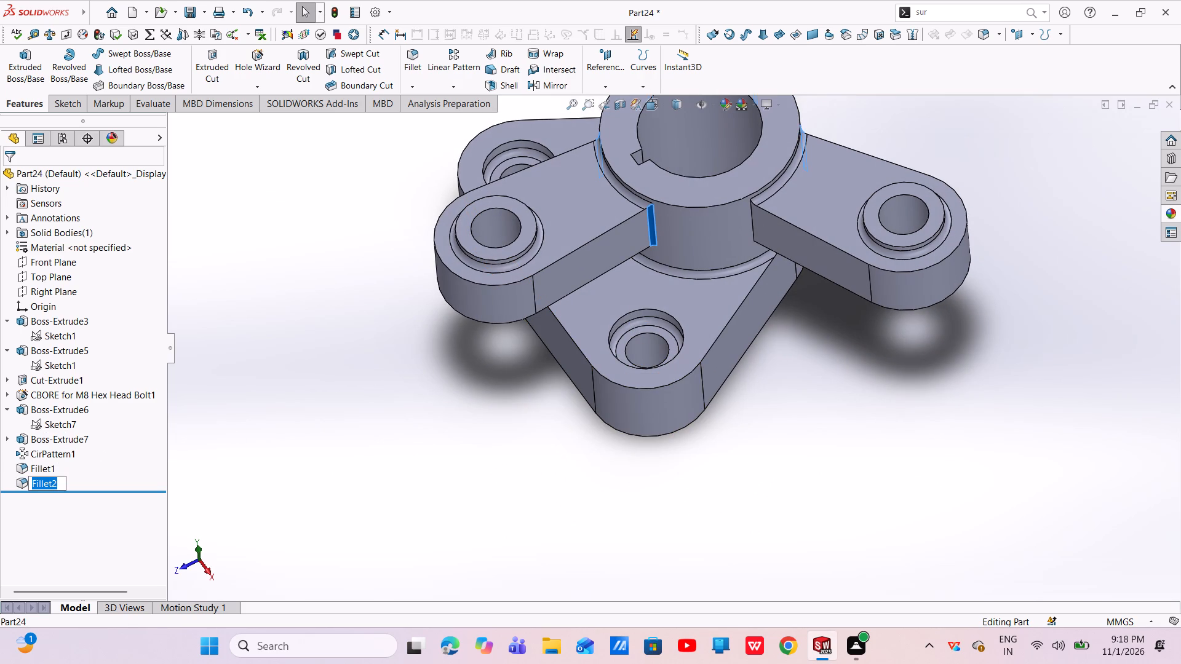
right_click(50, 481)
click(108, 355)
key(Escape)
key(Escape)
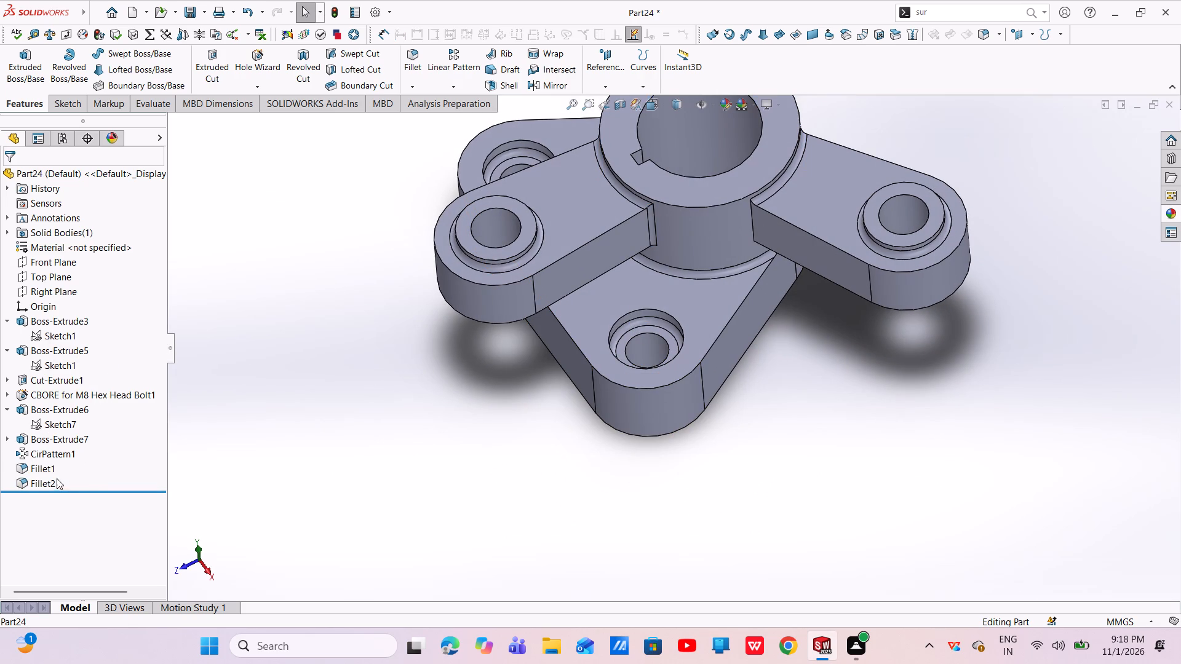
click(24, 486)
right_click(24, 486)
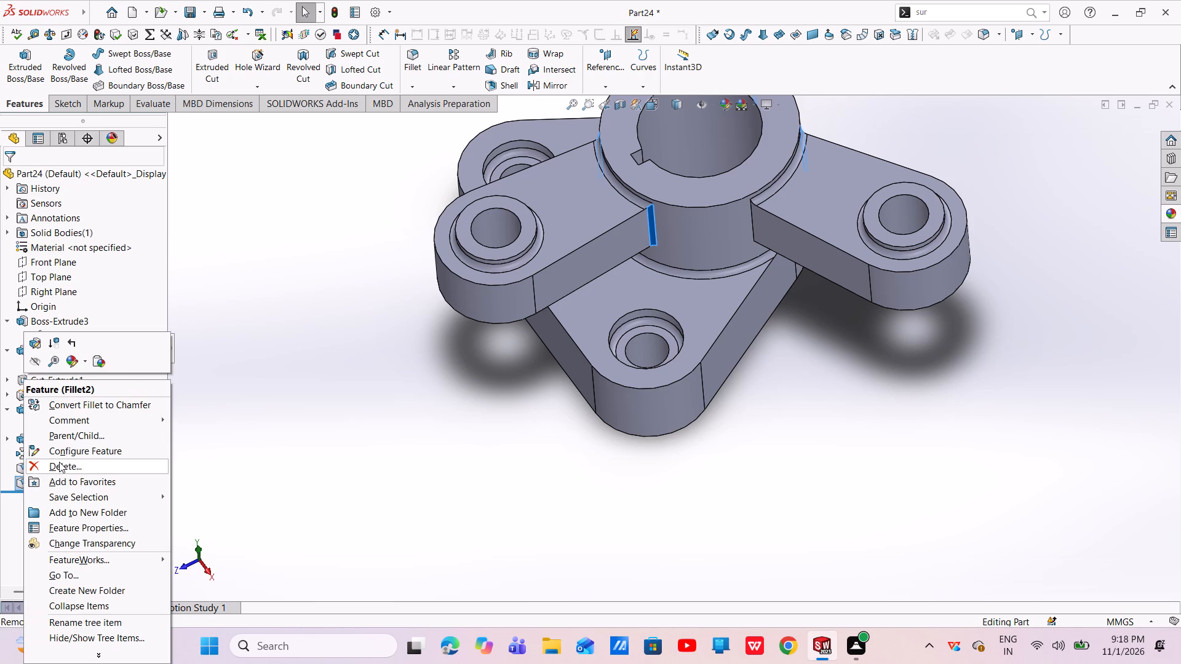
click(60, 462)
click(659, 237)
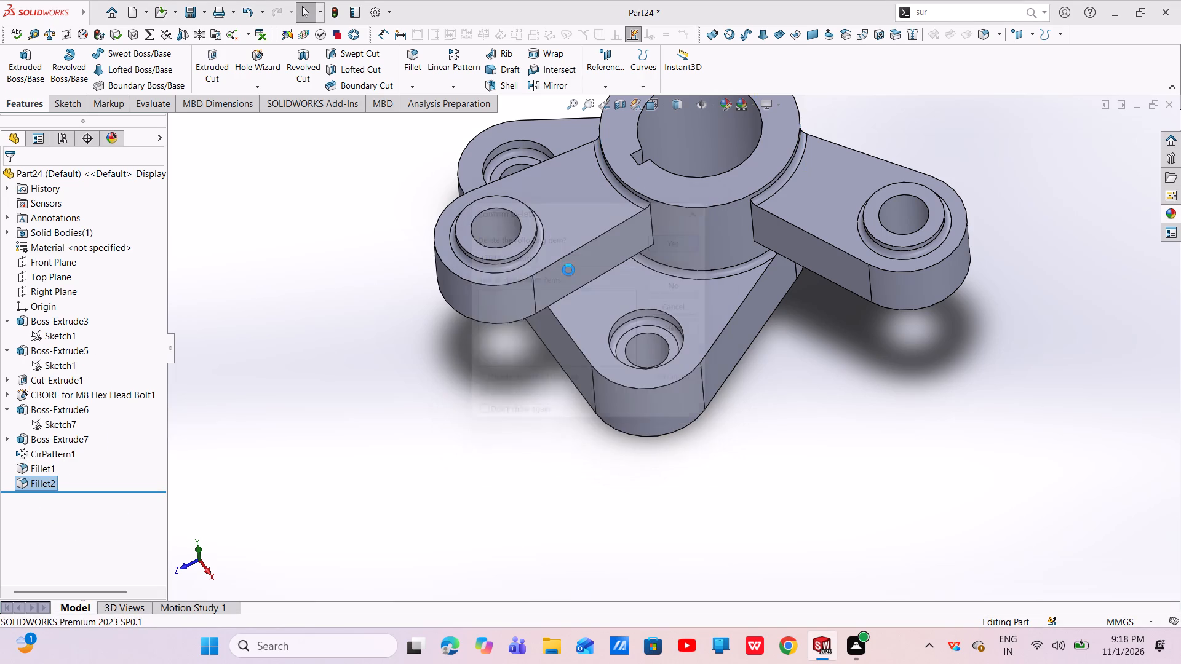
Delete the Fillet1 feature that rounds the boss, ring and counterbore junction edges.
click(50, 468)
right_click(50, 469)
click(76, 460)
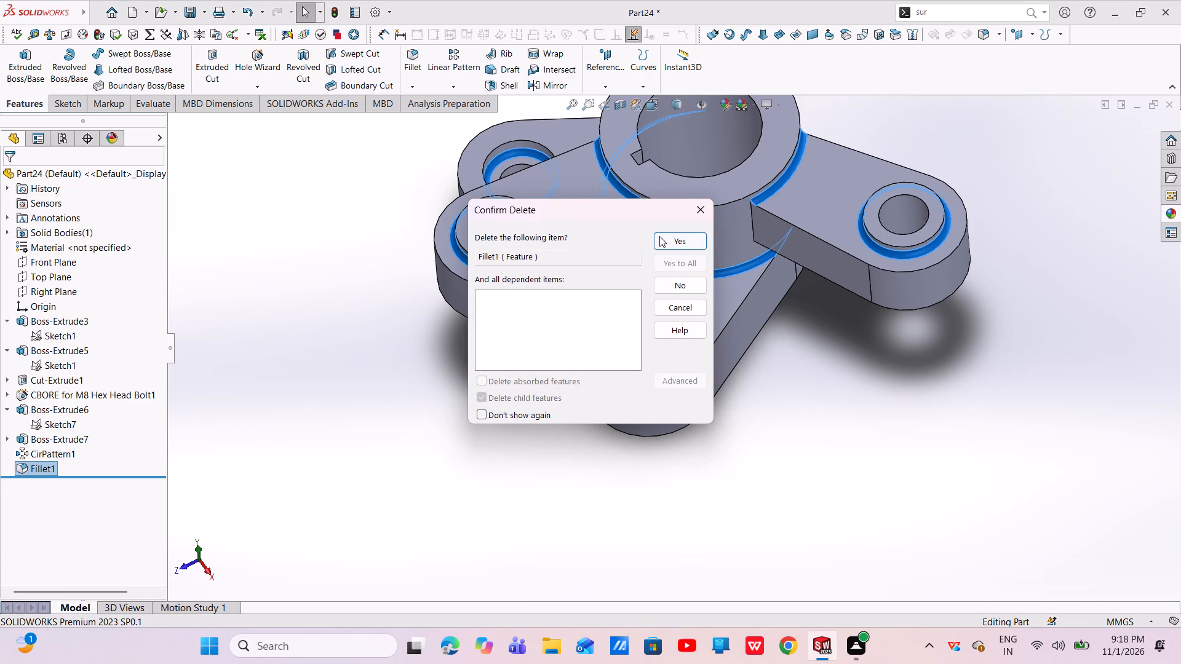
click(677, 236)
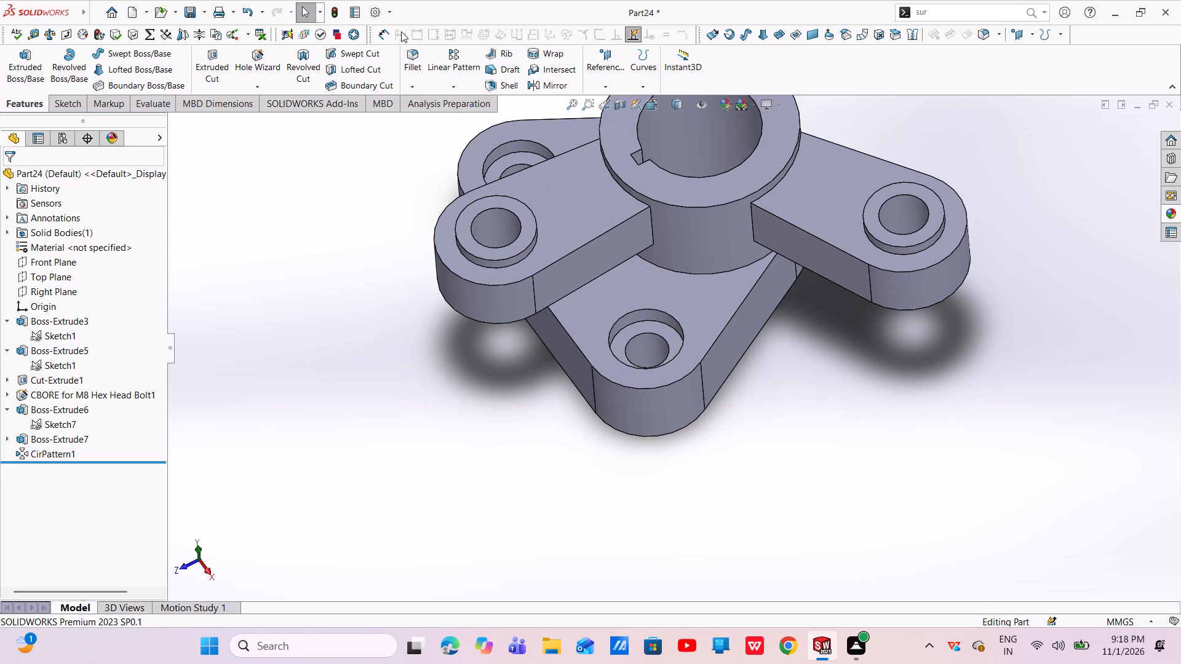
Start a 2 mm fillet on the six vertical edges where the three arms' side faces meet the ring wall.
click(413, 55)
scroll(659, 234, down, 5)
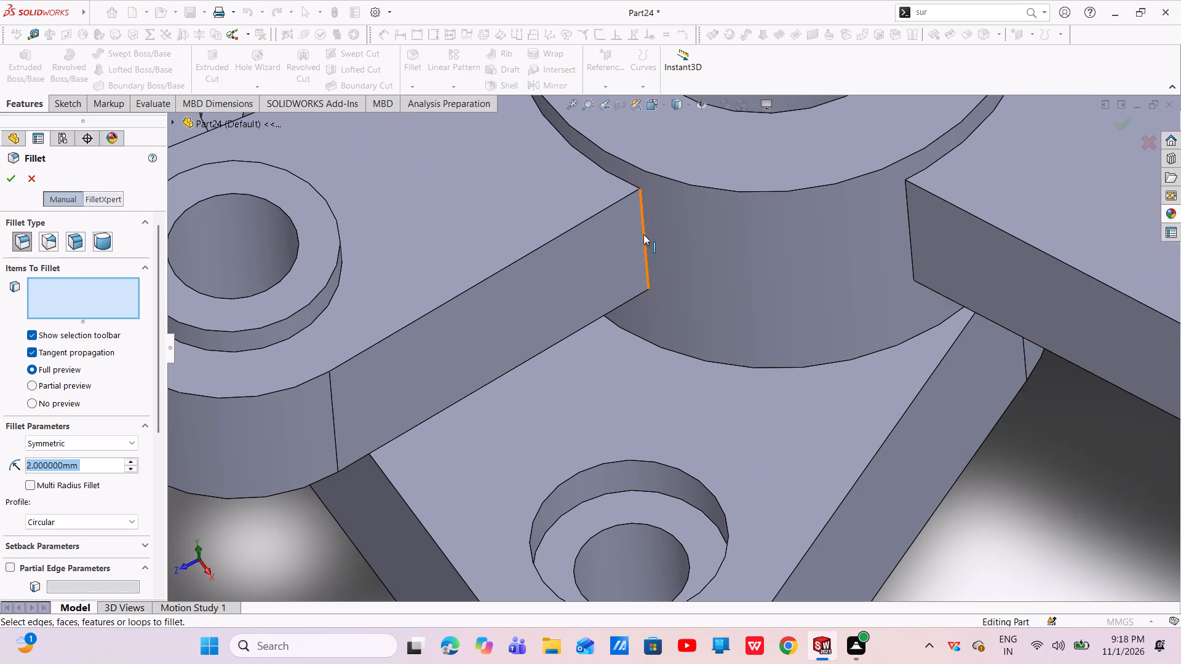
click(643, 234)
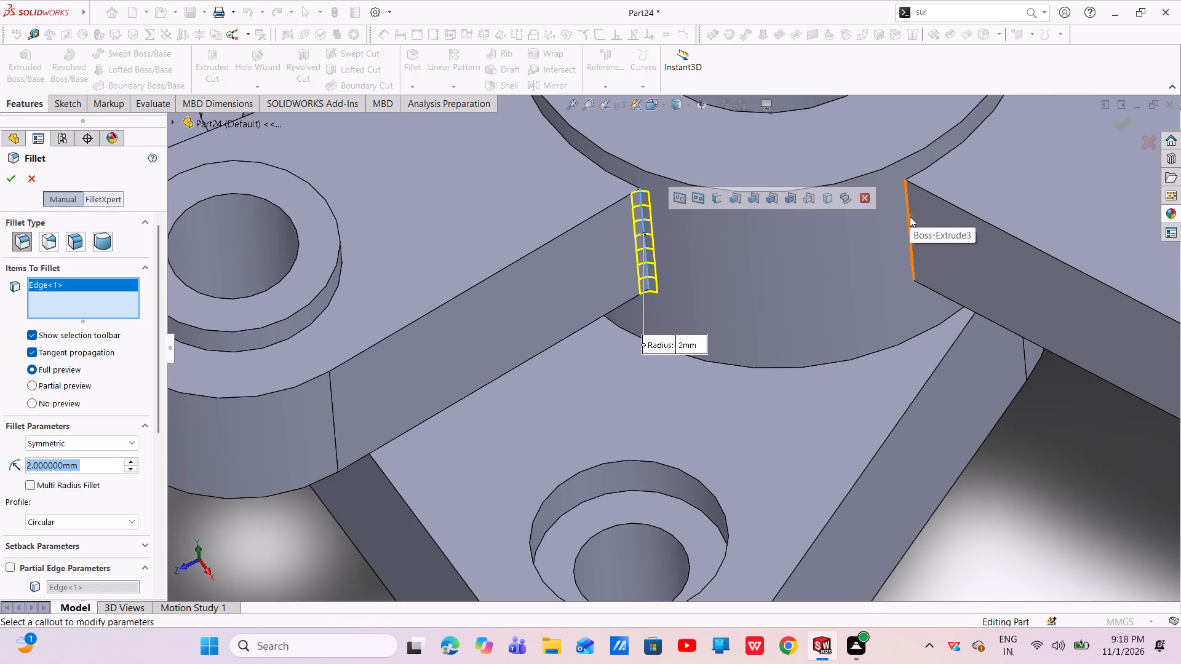
click(909, 217)
scroll(903, 223, up, 3)
middle_drag(903, 223, 776, 368)
scroll(993, 210, up, 3)
scroll(914, 221, down, 4)
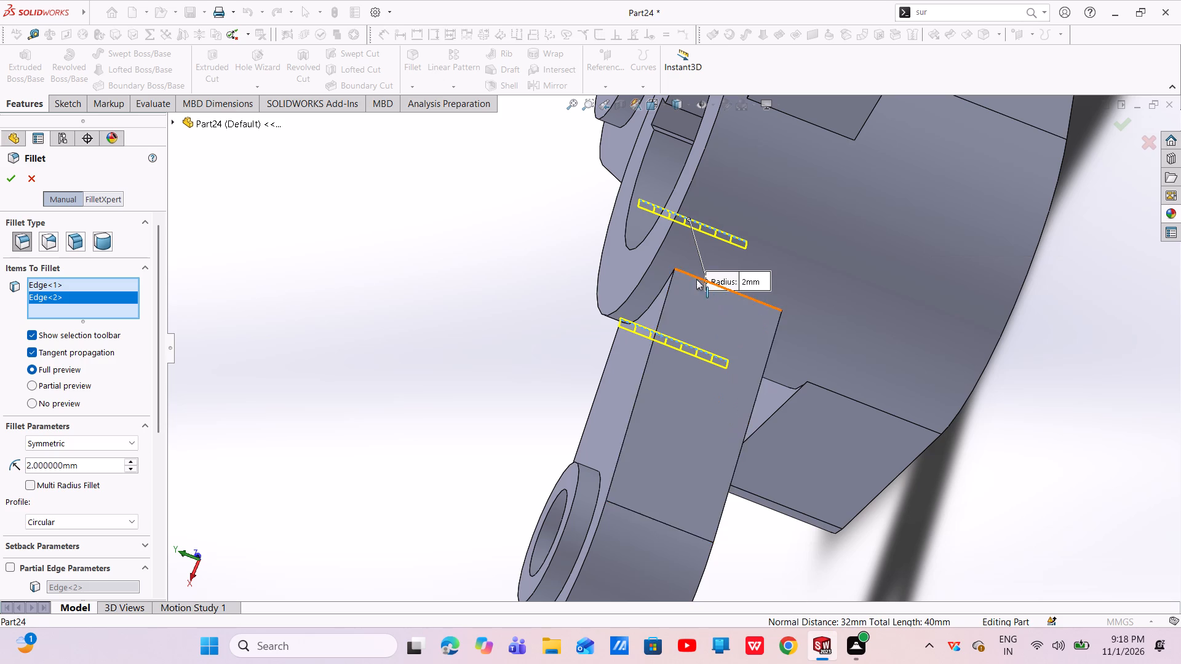
click(682, 271)
scroll(828, 256, up, 4)
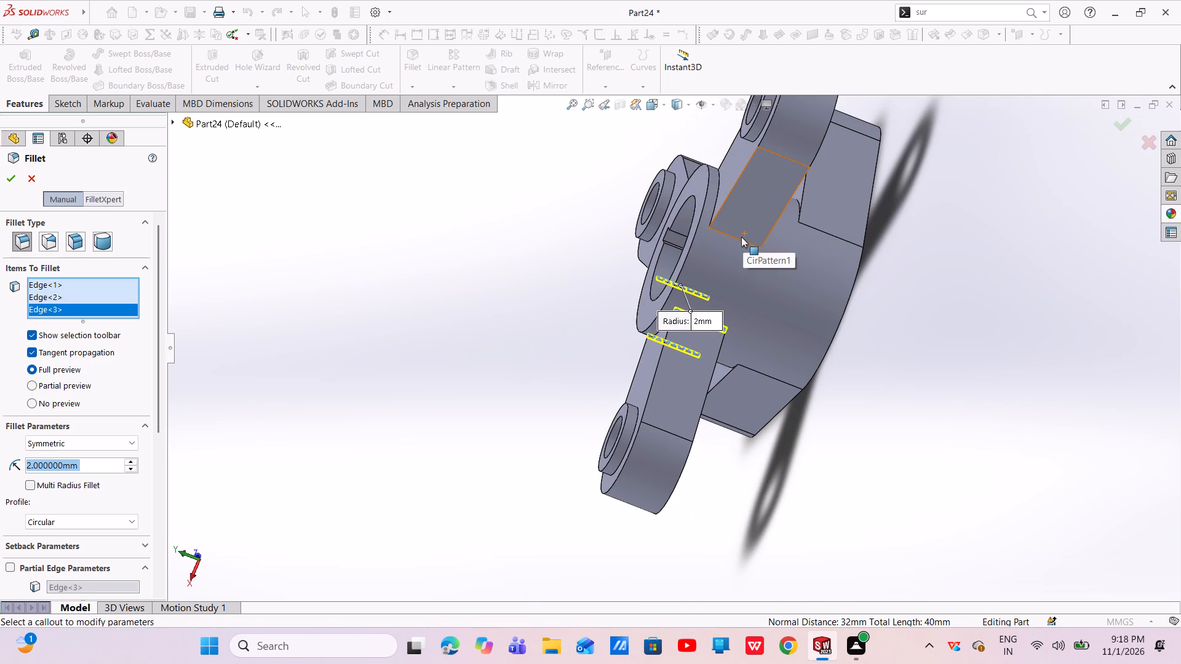
click(740, 239)
middle_drag(740, 240, 722, 393)
scroll(763, 272, up, 4)
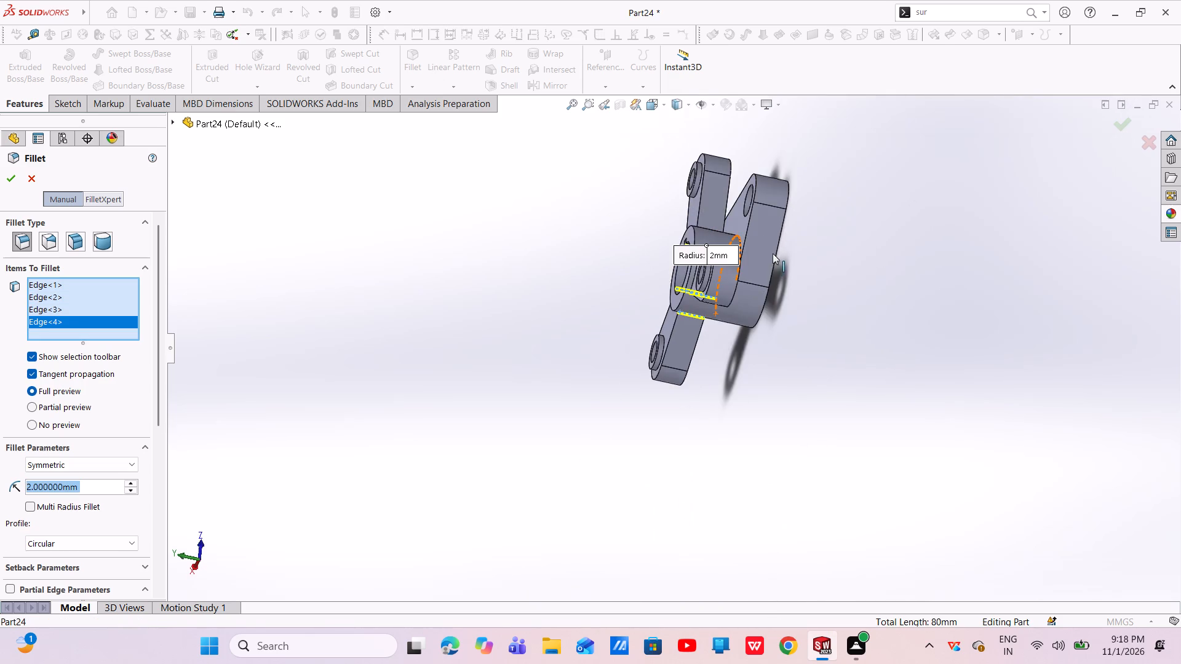
middle_drag(759, 235, 717, 382)
scroll(692, 309, down, 8)
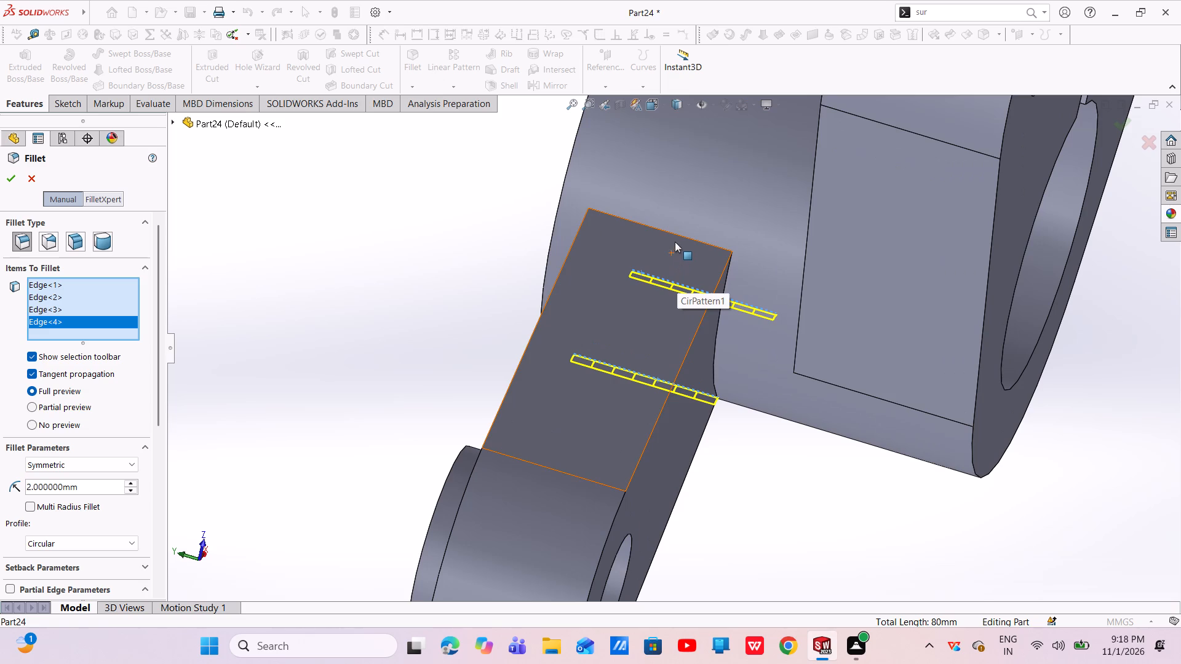
click(687, 237)
scroll(687, 237, up, 4)
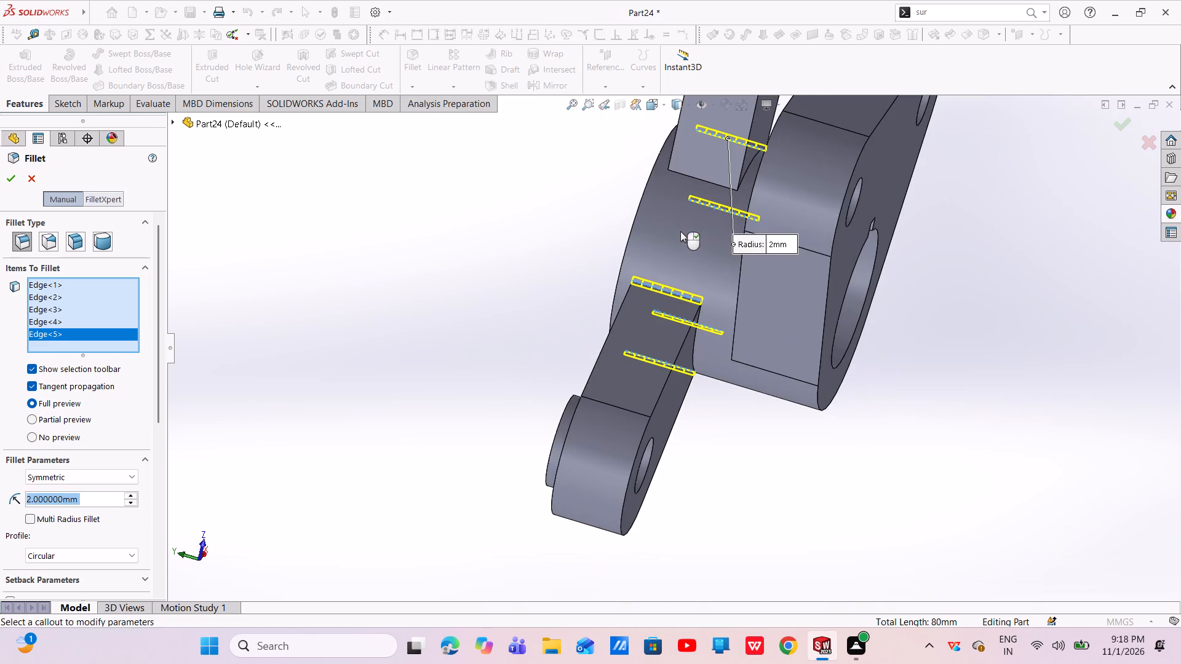
middle_drag(685, 235, 718, 262)
scroll(841, 221, down, 4)
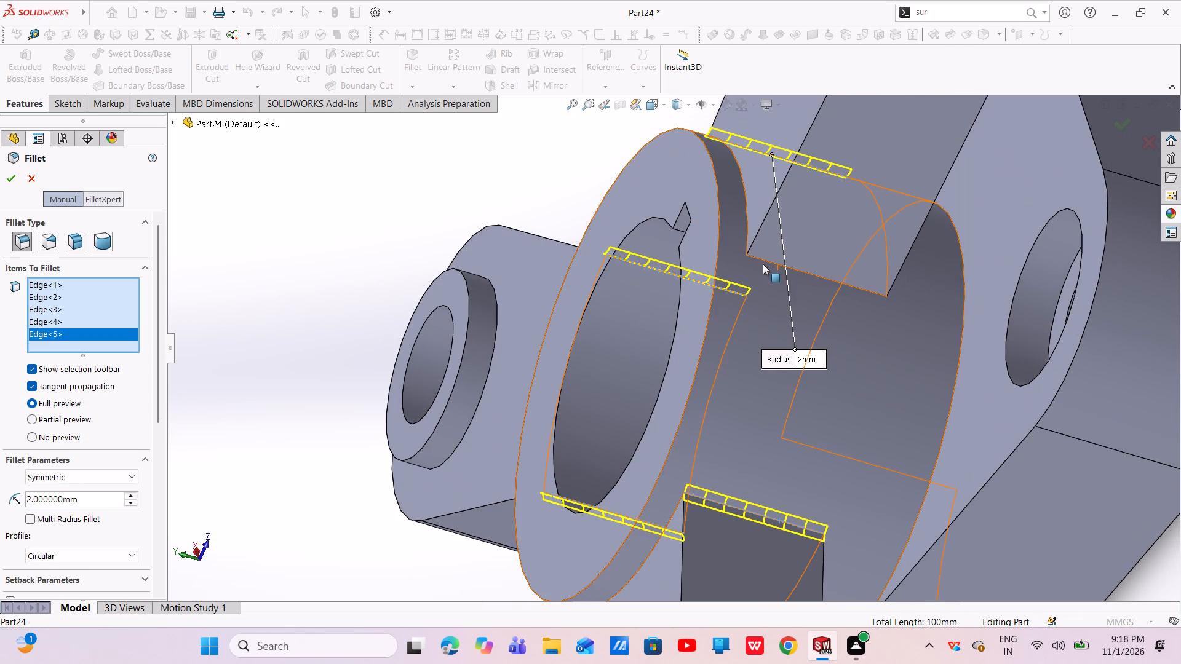
click(763, 259)
Add the circular base edges of the three arm-end bosses and apply the 2 mm fillet.
scroll(763, 269, up, 4)
middle_drag(754, 346, 833, 272)
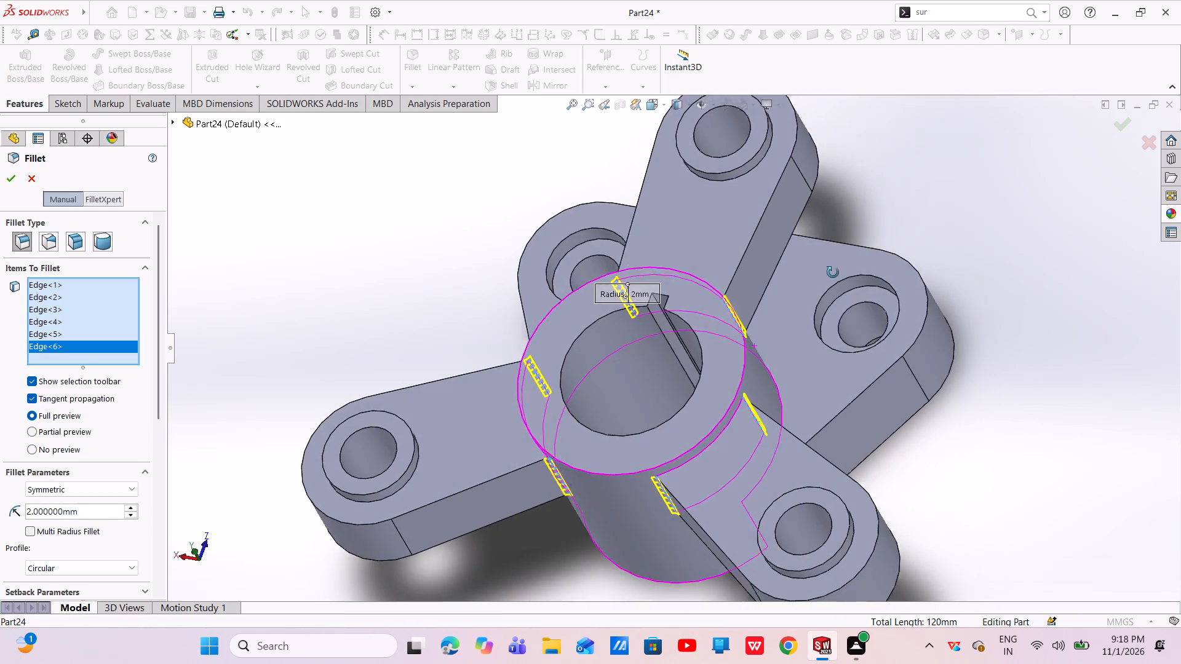
middle_drag(833, 272, 850, 251)
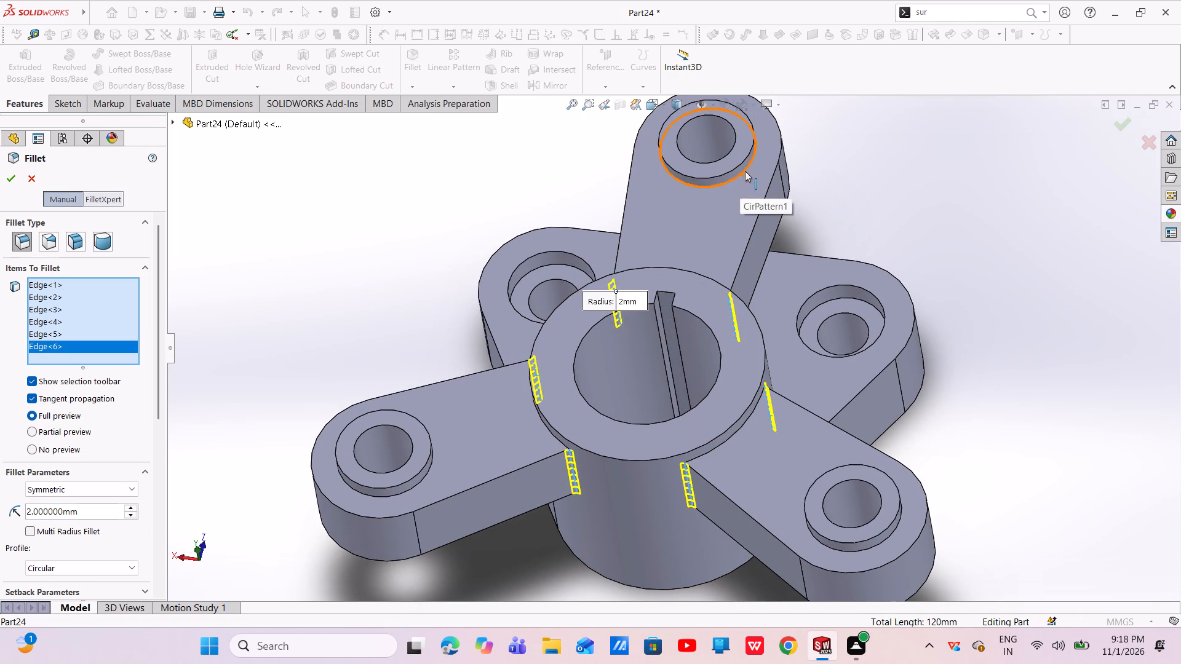
click(745, 171)
scroll(894, 548, down, 2)
scroll(886, 539, up, 1)
scroll(886, 538, down, 2)
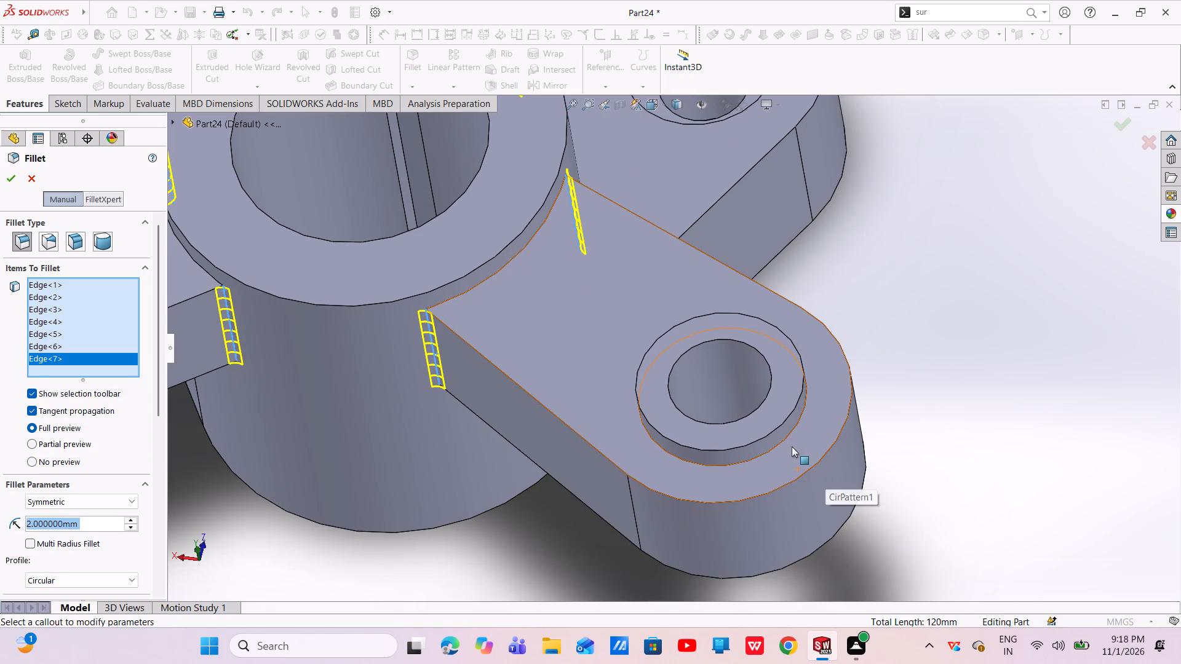
click(788, 438)
scroll(782, 451, up, 5)
scroll(430, 359, down, 2)
scroll(430, 359, up, 2)
scroll(430, 359, down, 3)
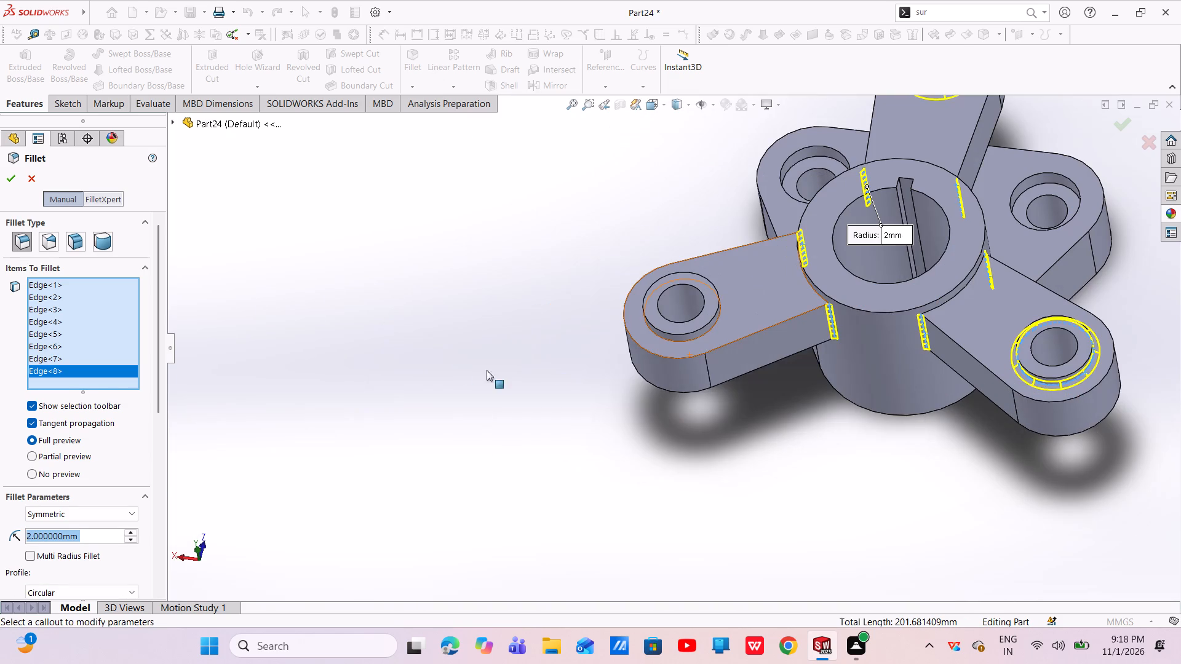
click(699, 335)
scroll(753, 363, up, 3)
scroll(893, 376, down, 1)
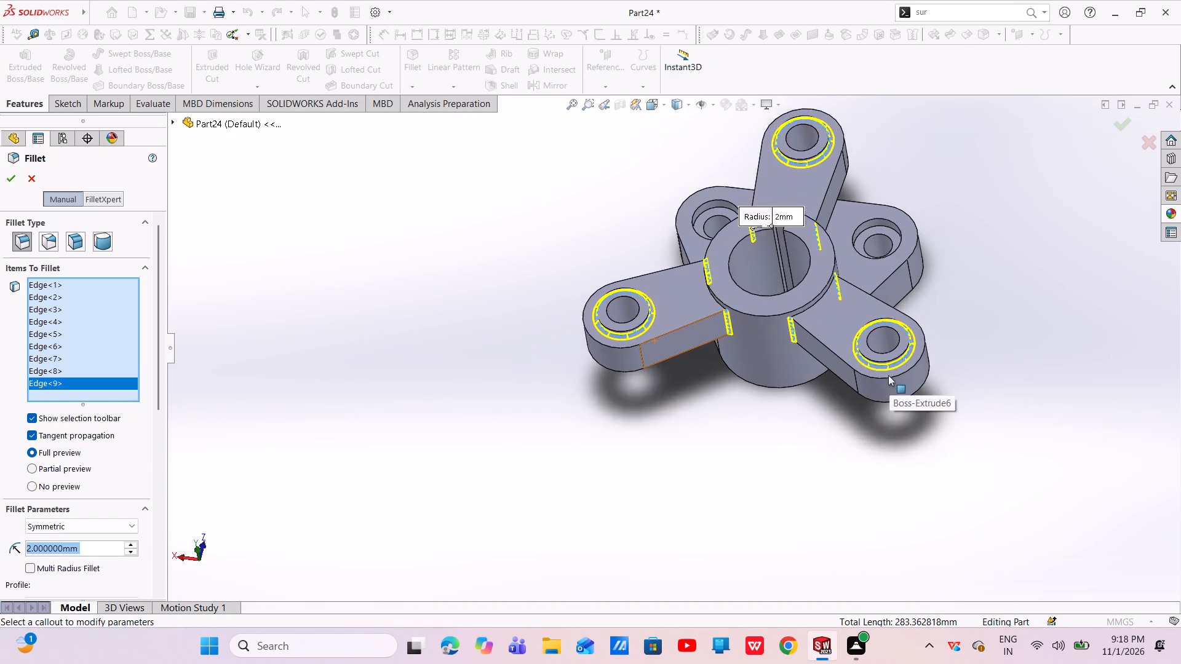
scroll(888, 375, down, 2)
middle_drag(710, 391, 731, 275)
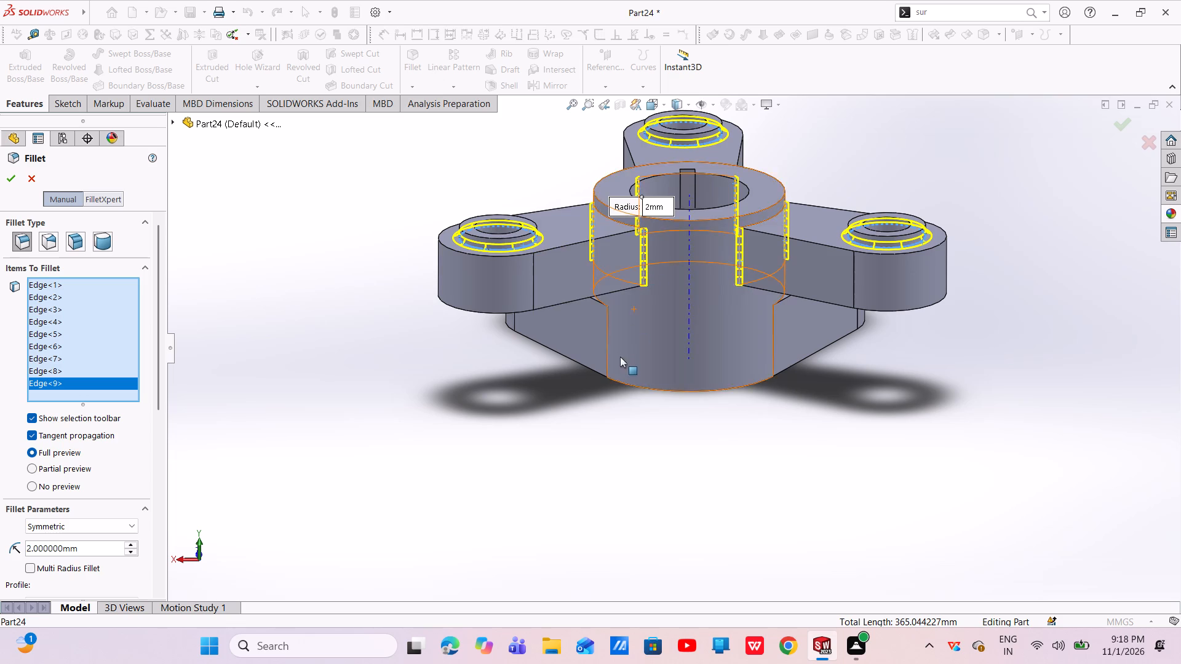
scroll(620, 355, down, 4)
middle_drag(620, 354, 734, 383)
scroll(645, 285, up, 2)
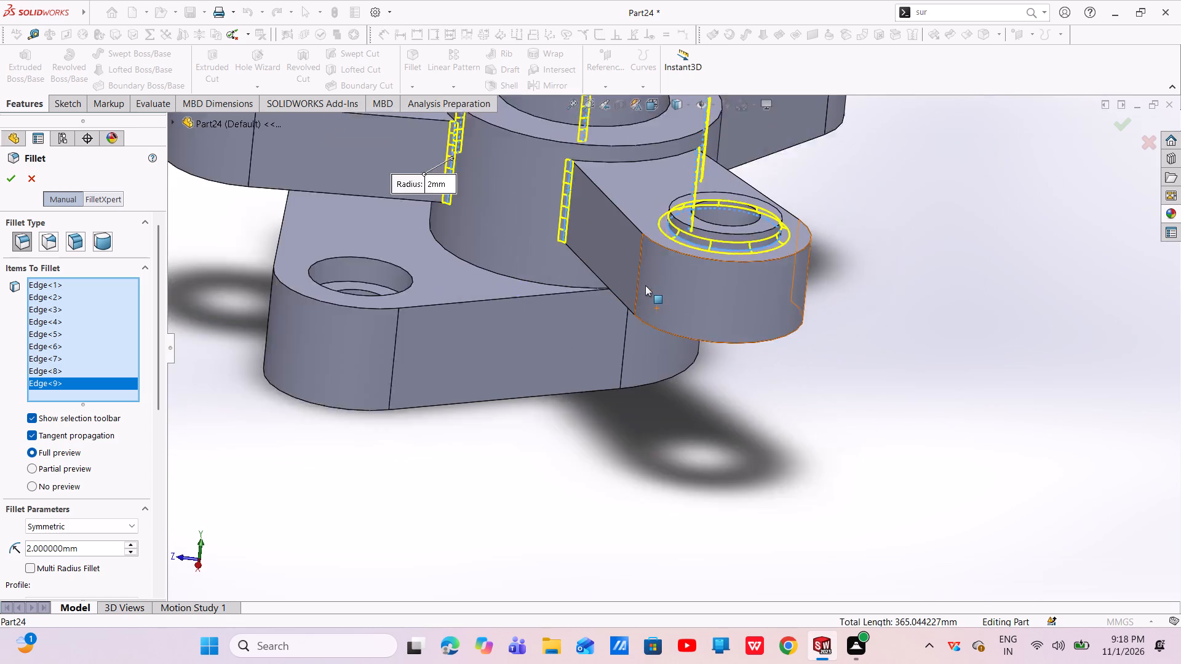
scroll(645, 285, up, 2)
click(7, 175)
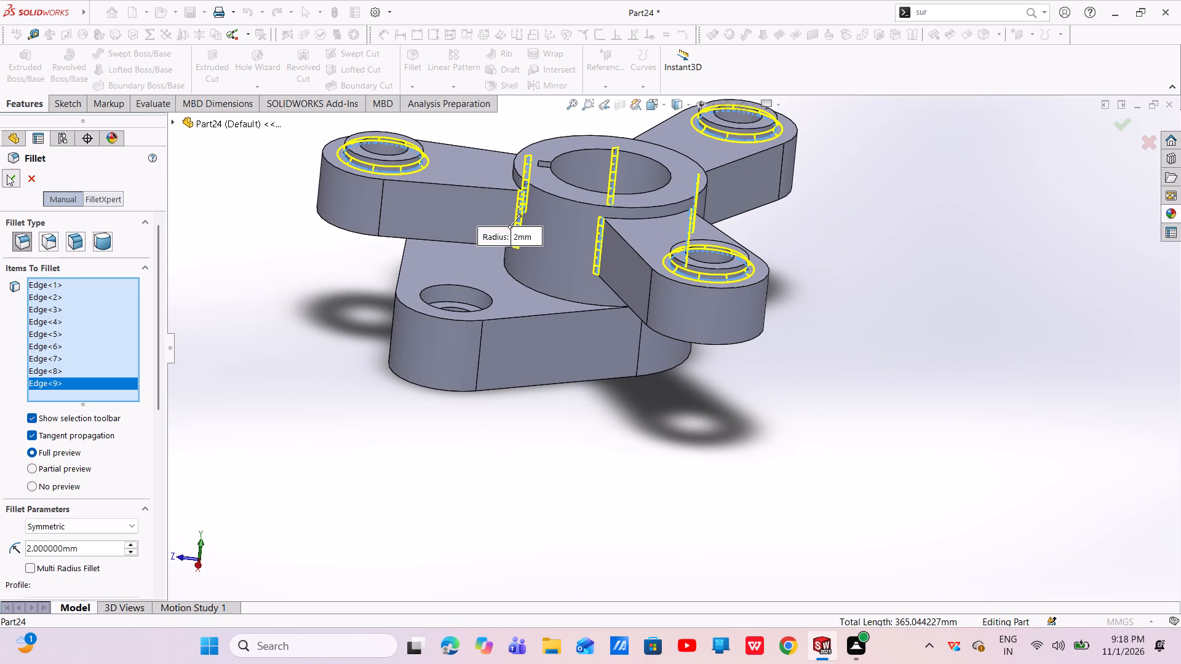
Fillet the top rim edges of both base counterbores with a 2 mm radius.
scroll(501, 263, down, 4)
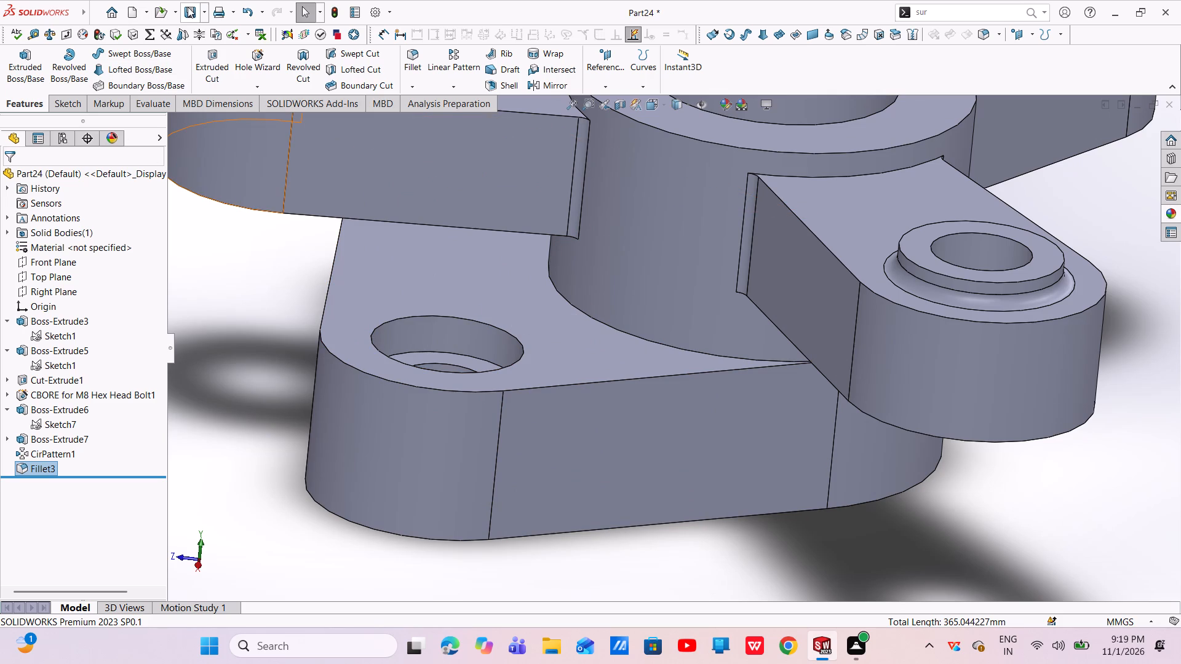
click(34, 66)
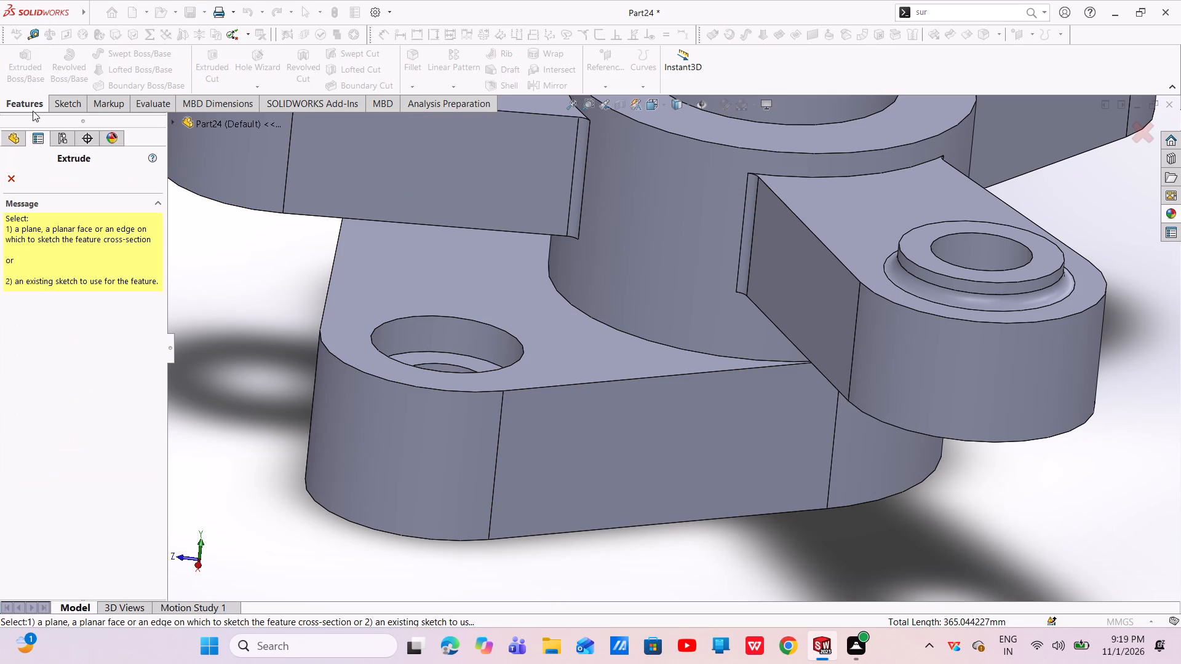
click(14, 176)
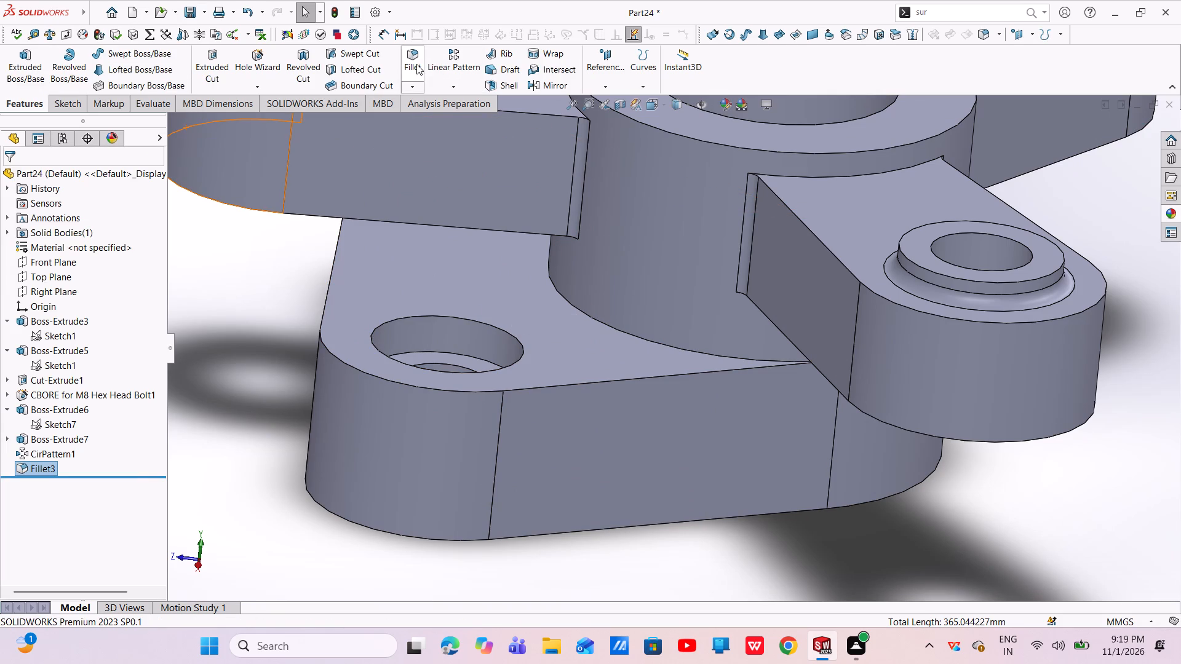
click(416, 64)
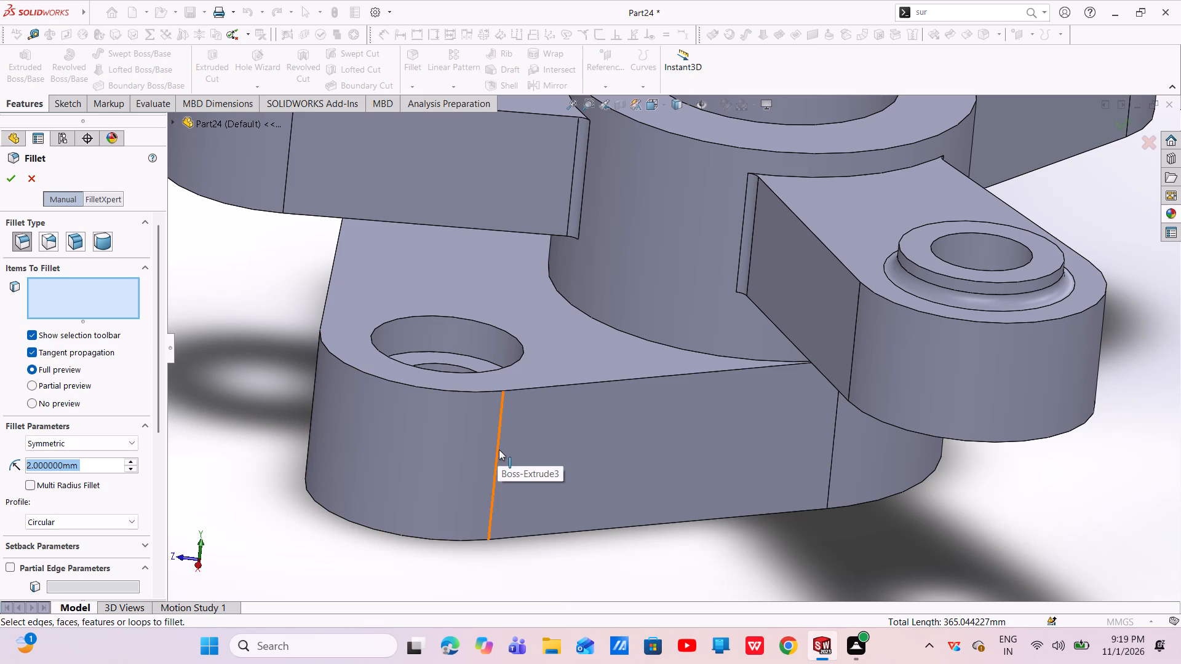
click(498, 449)
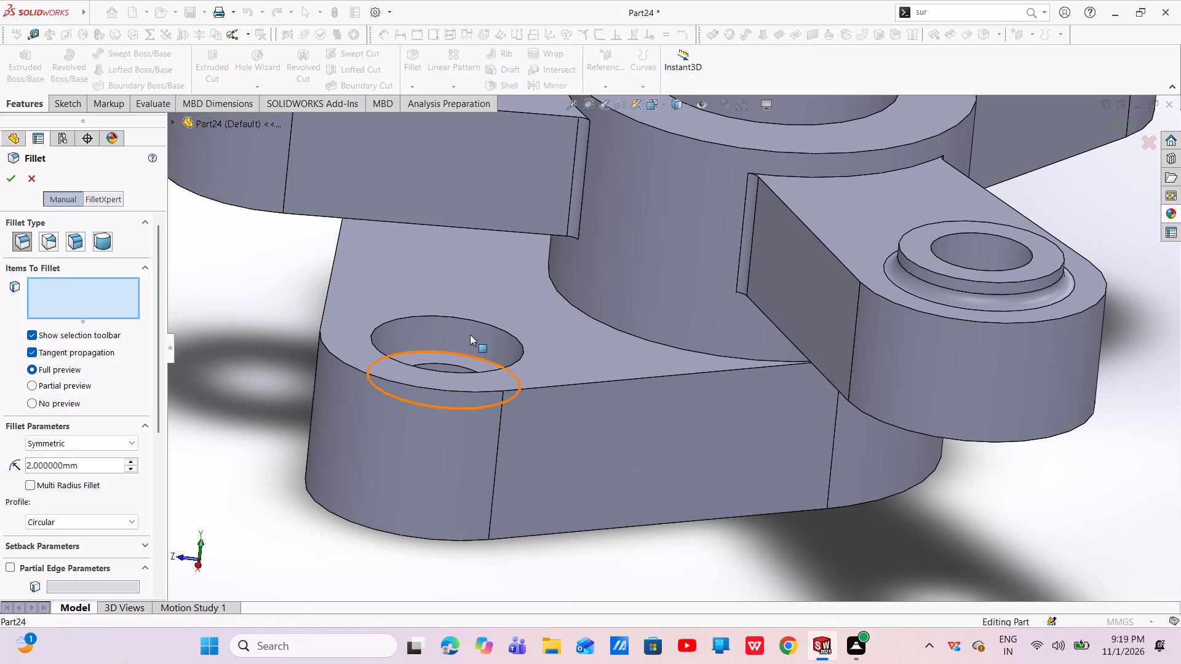
click(459, 318)
middle_drag(555, 349, 466, 332)
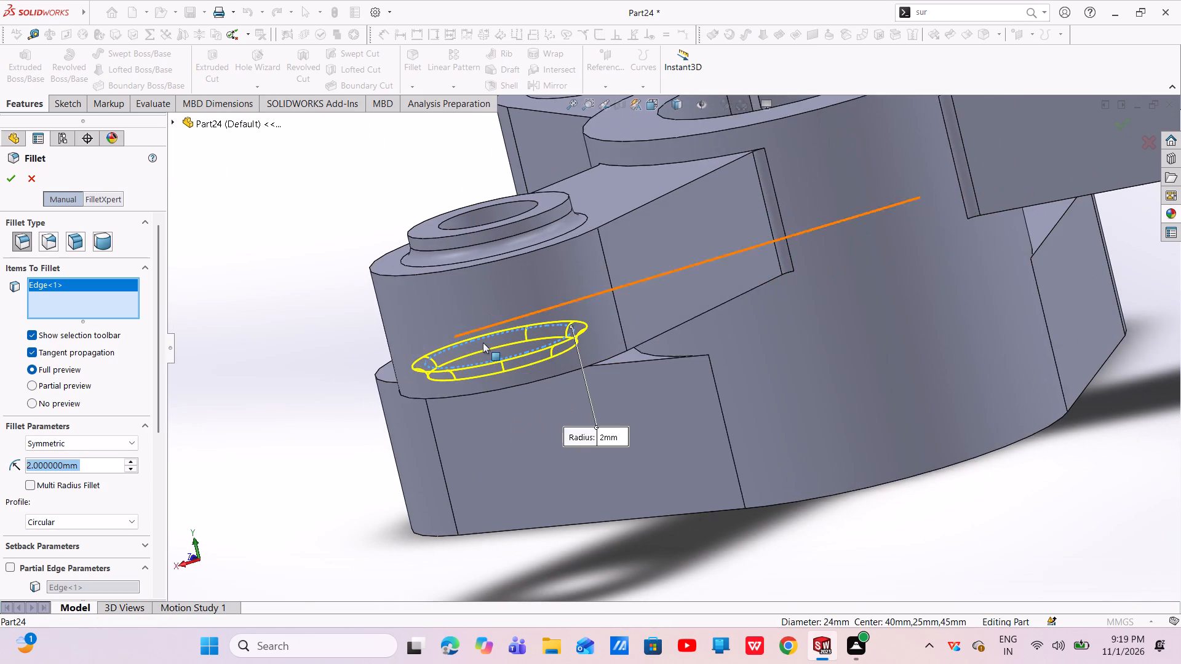
middle_drag(685, 362, 853, 376)
scroll(575, 355, up, 3)
middle_drag(430, 294, 425, 395)
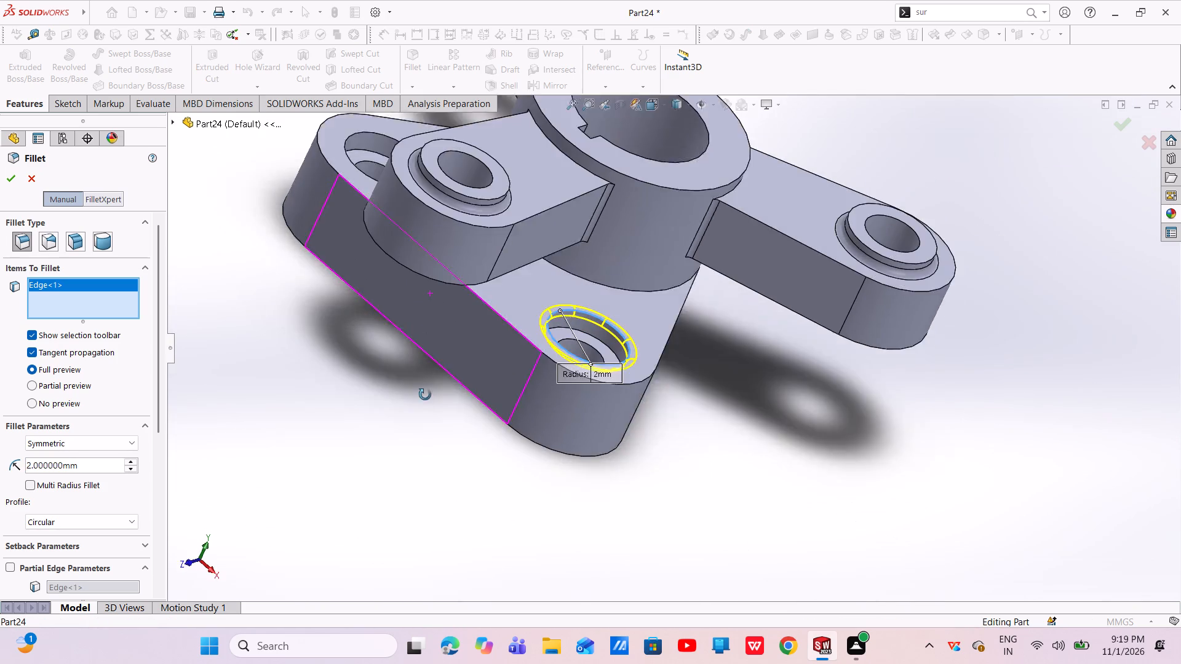
middle_drag(425, 395, 439, 412)
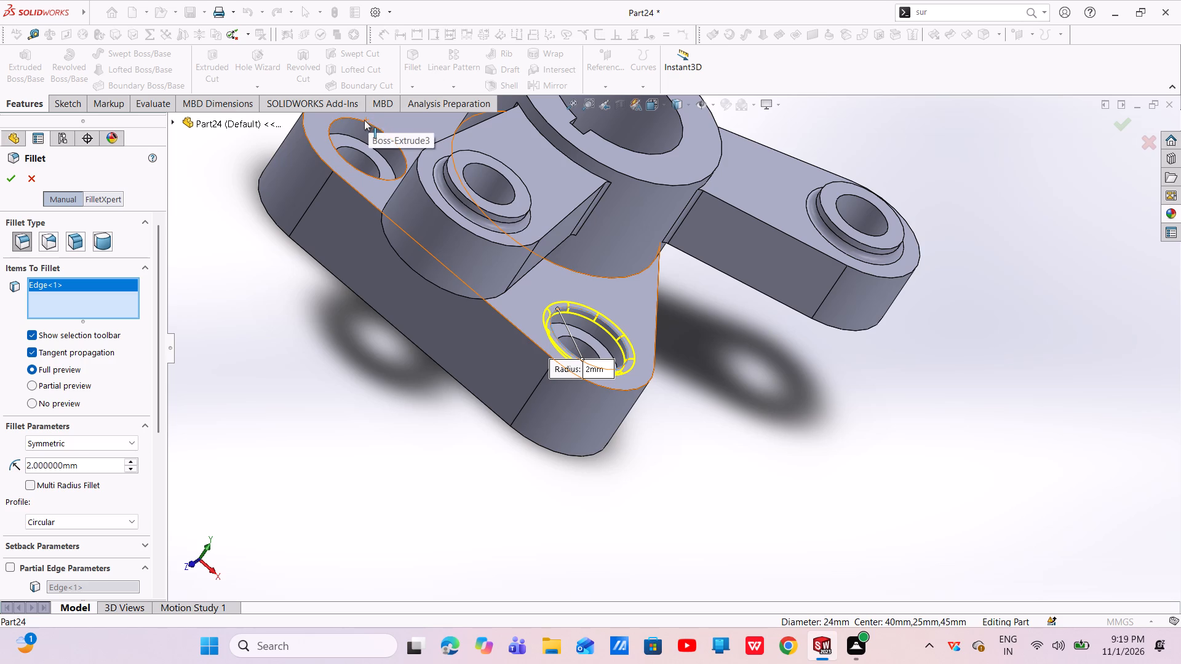
click(362, 121)
click(10, 180)
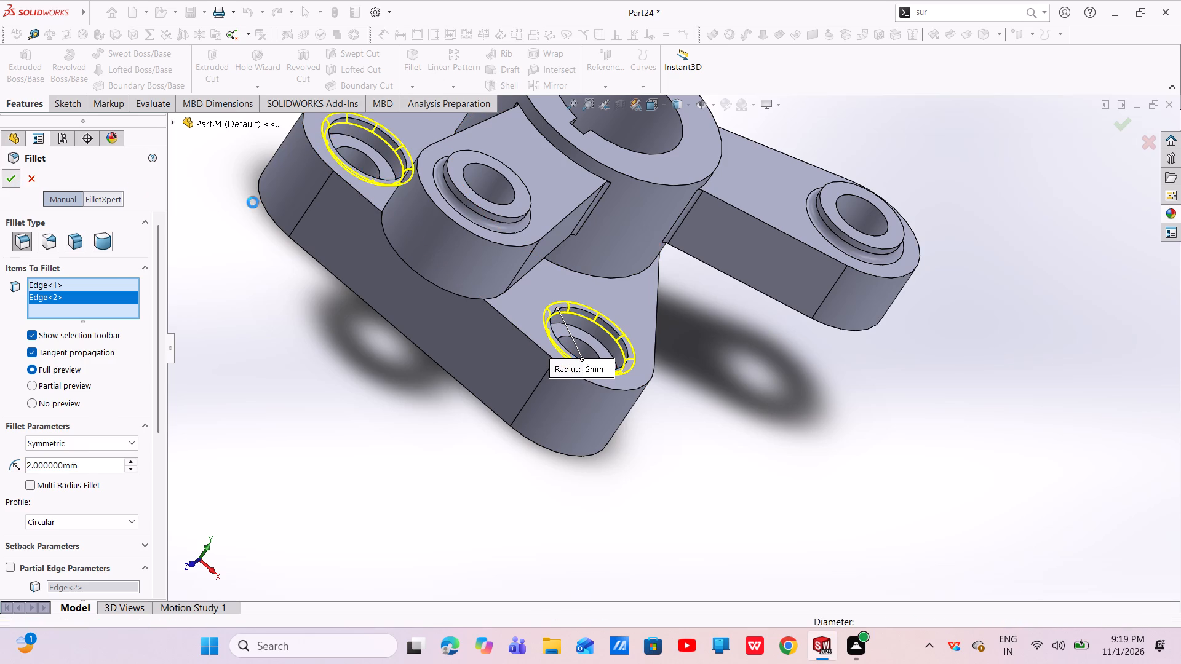
Examine the filleted counterbore rims and the overall part from several angles.
scroll(565, 317, up, 1)
middle_drag(610, 315, 563, 318)
scroll(563, 318, down, 4)
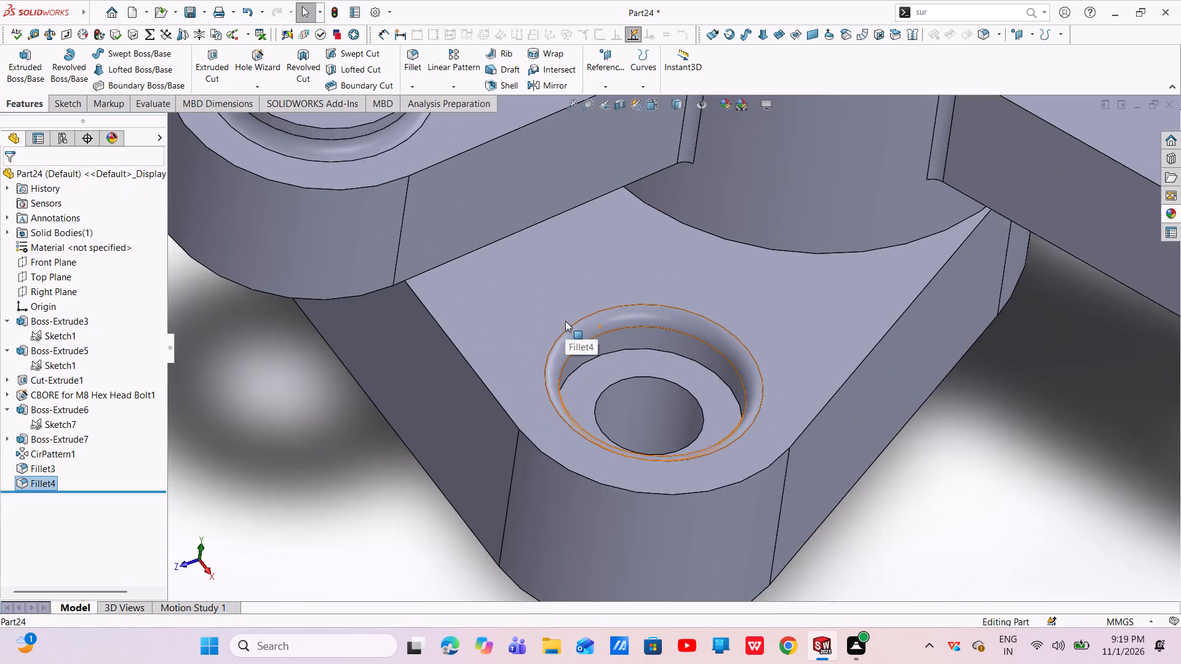
scroll(565, 321, down, 2)
scroll(625, 353, up, 1)
scroll(625, 353, down, 1)
scroll(625, 353, up, 4)
middle_drag(635, 301, 583, 271)
scroll(651, 270, up, 3)
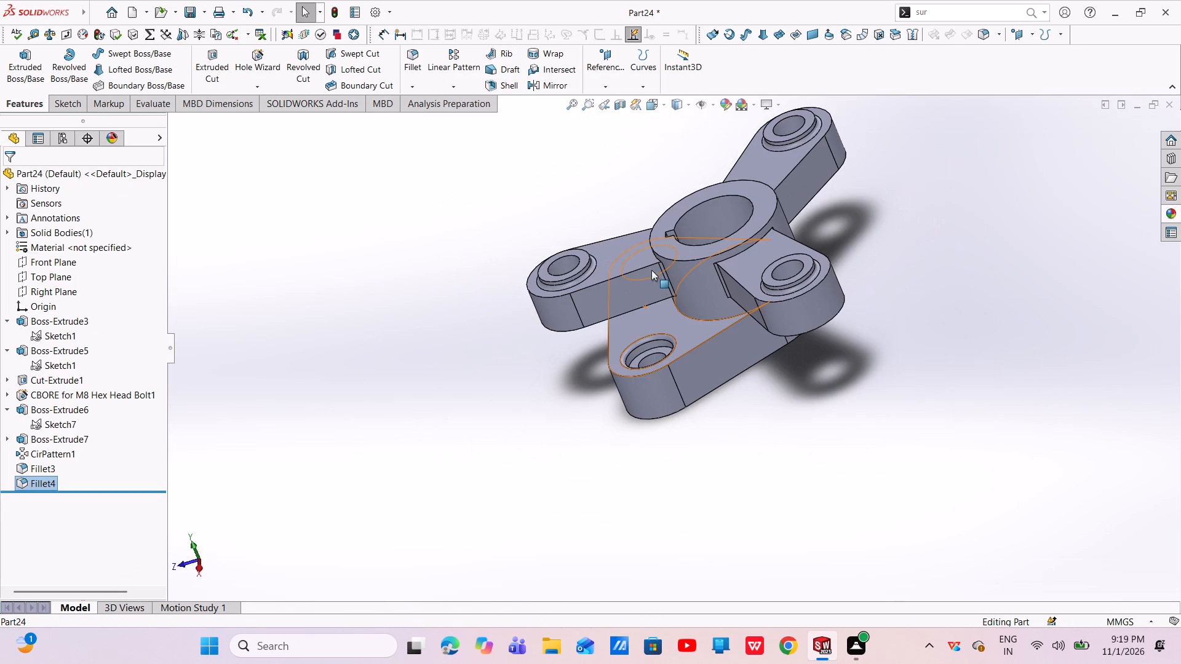
middle_drag(708, 217, 748, 236)
scroll(730, 223, up, 3)
scroll(730, 219, down, 3)
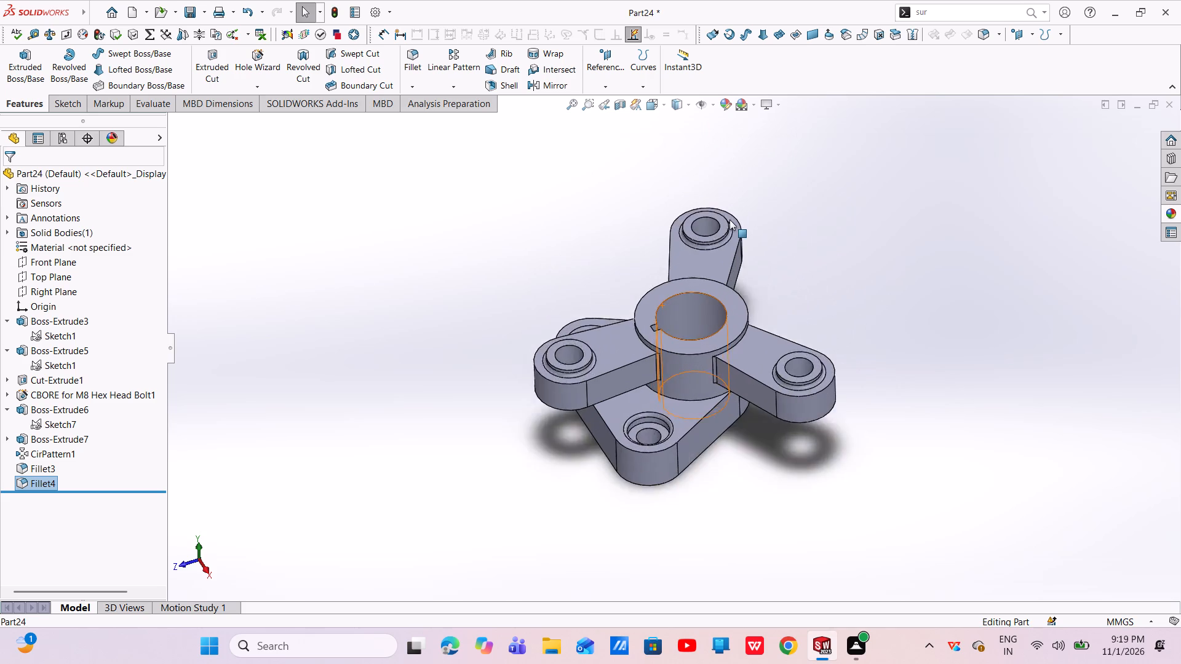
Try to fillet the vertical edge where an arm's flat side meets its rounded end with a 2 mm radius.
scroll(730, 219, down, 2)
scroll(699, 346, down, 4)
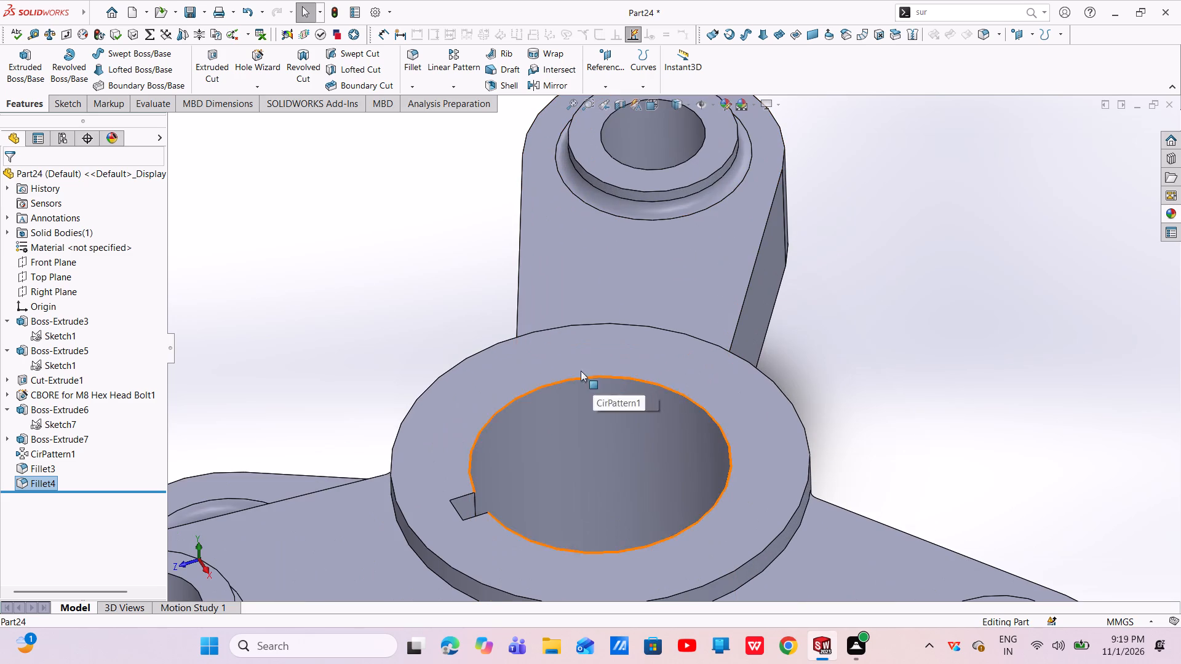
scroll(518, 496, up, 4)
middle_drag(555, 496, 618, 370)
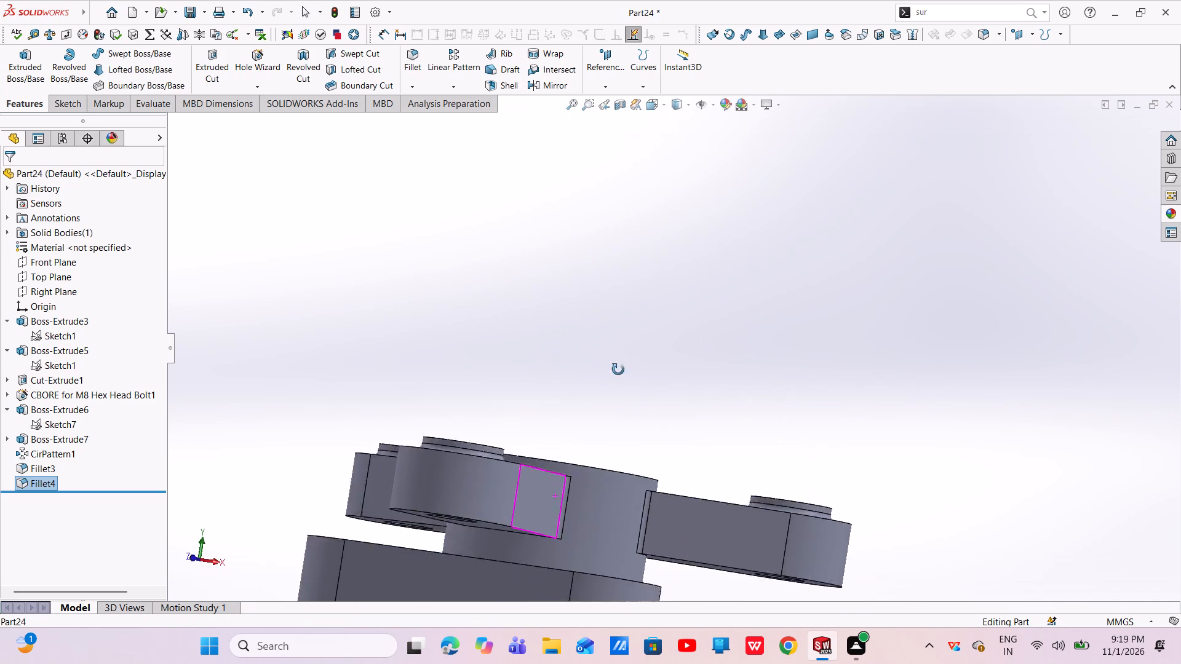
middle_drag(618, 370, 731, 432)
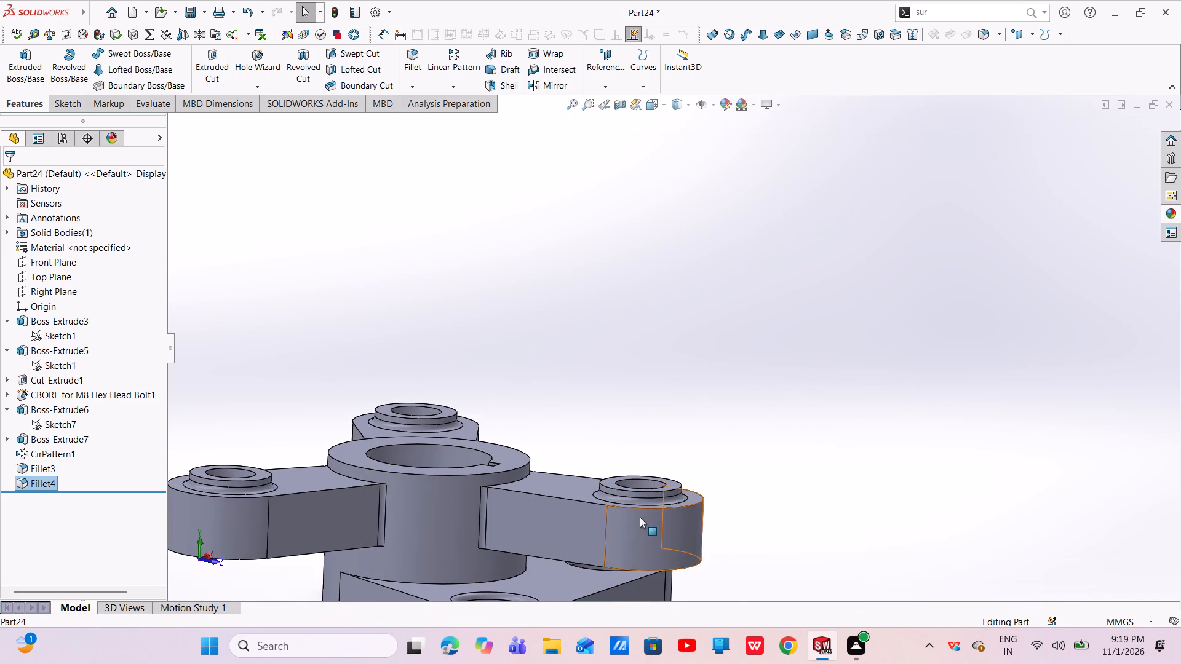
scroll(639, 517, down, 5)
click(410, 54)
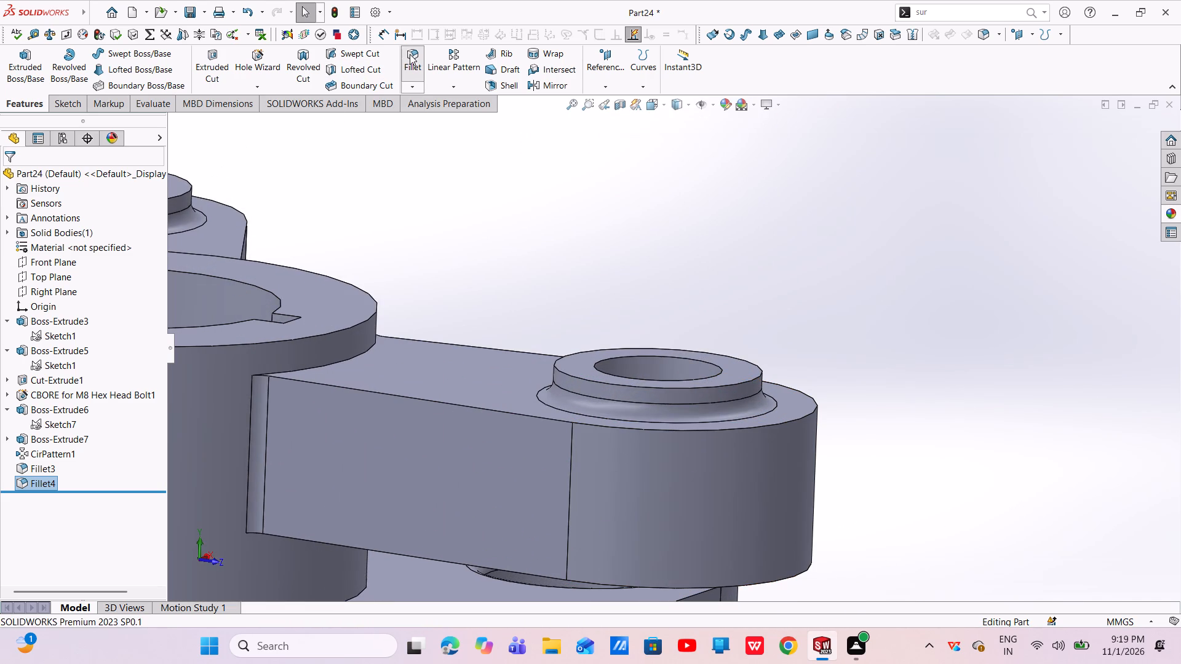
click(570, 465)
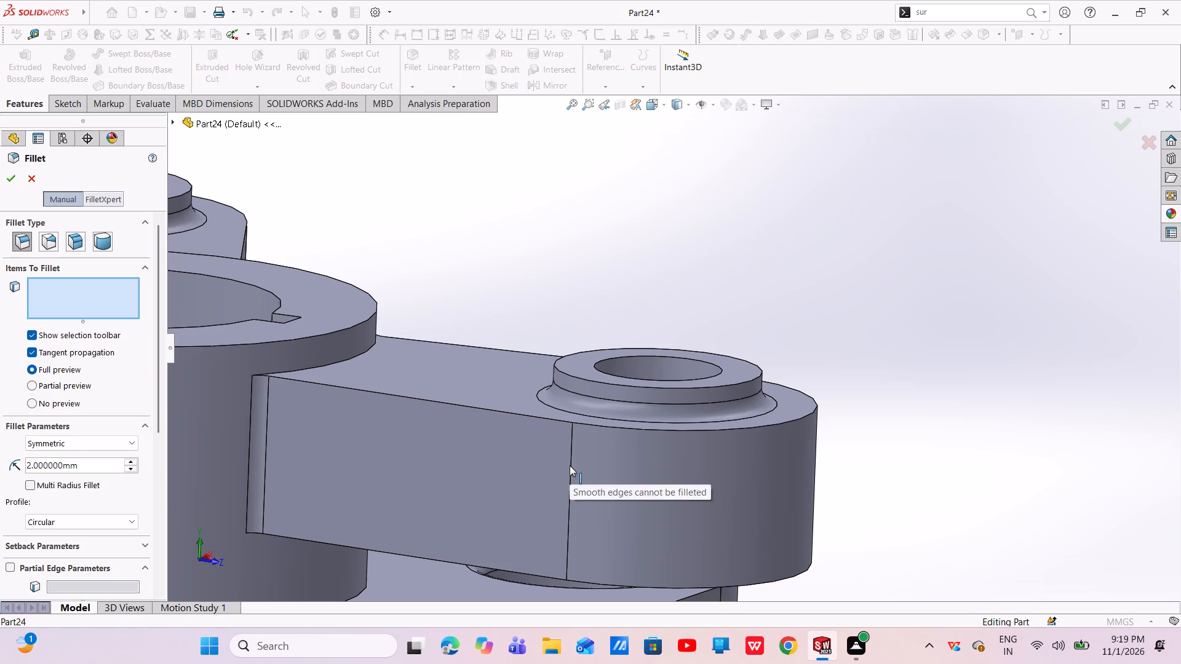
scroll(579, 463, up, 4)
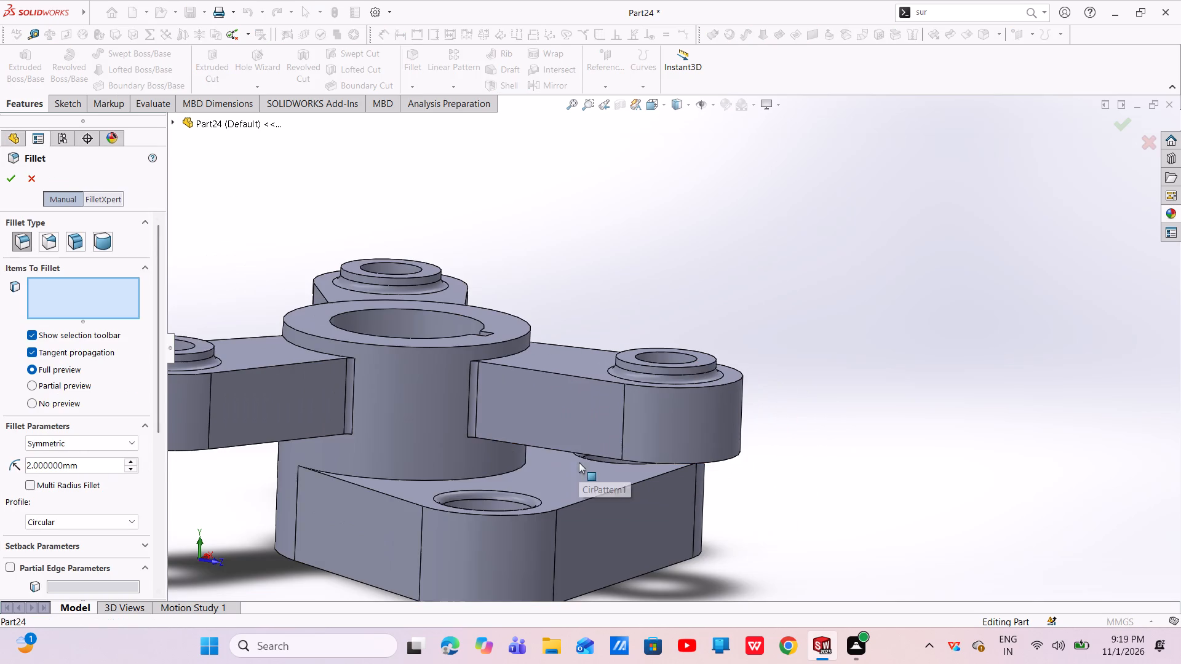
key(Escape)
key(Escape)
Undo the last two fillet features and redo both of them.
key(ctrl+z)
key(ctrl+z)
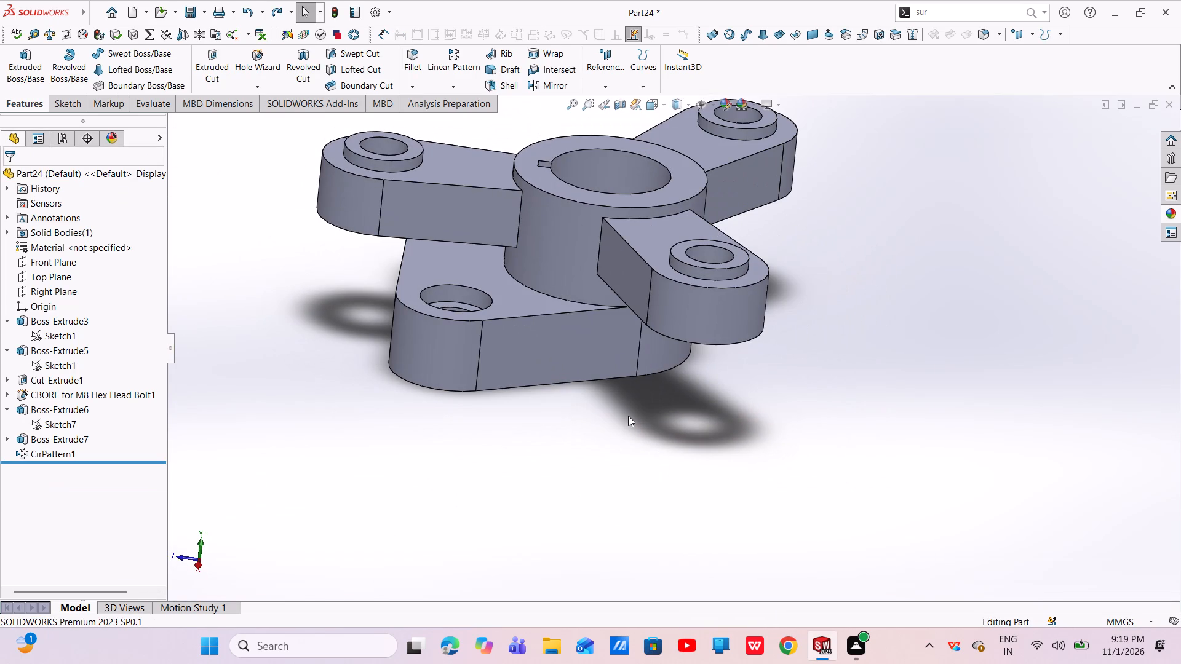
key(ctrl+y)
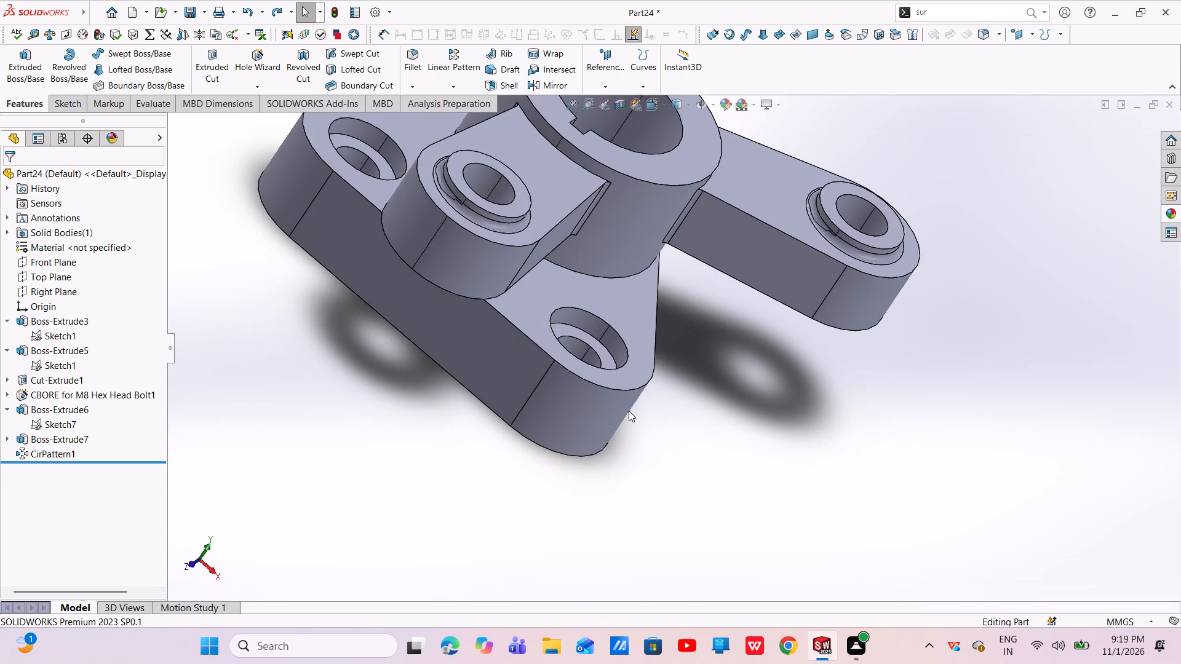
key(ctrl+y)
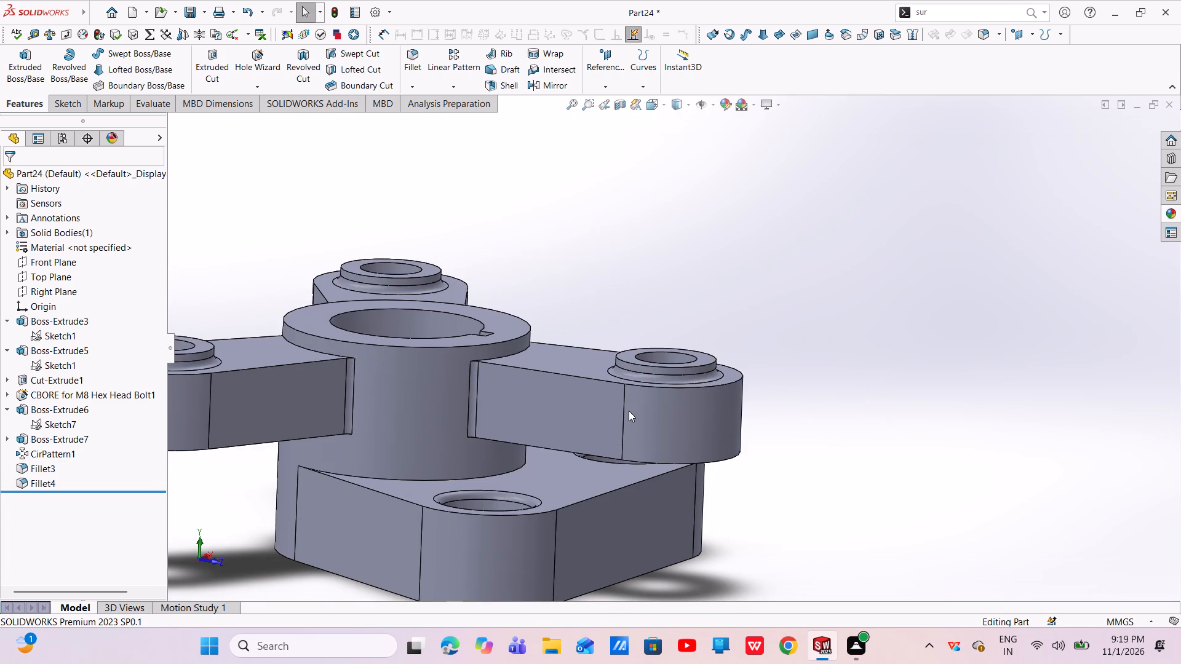
Save the part as 9.Exercise in the RC HEKICOPTER ASSEMBLY PARTS folder.
click(192, 12)
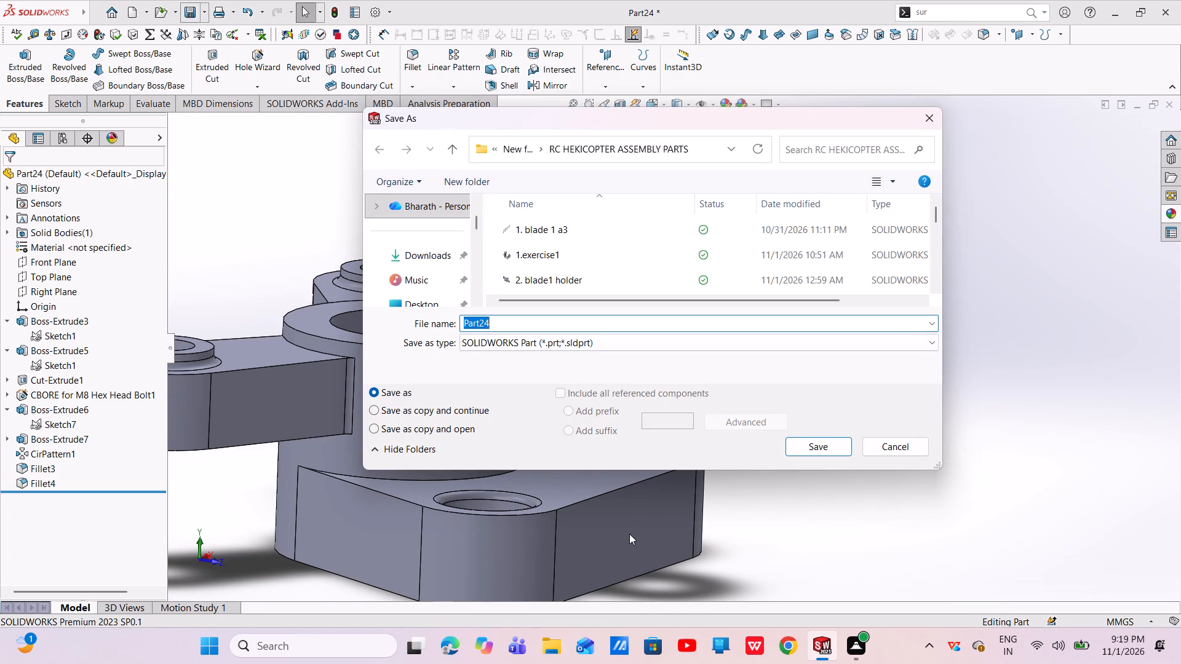
key(BackSpace)
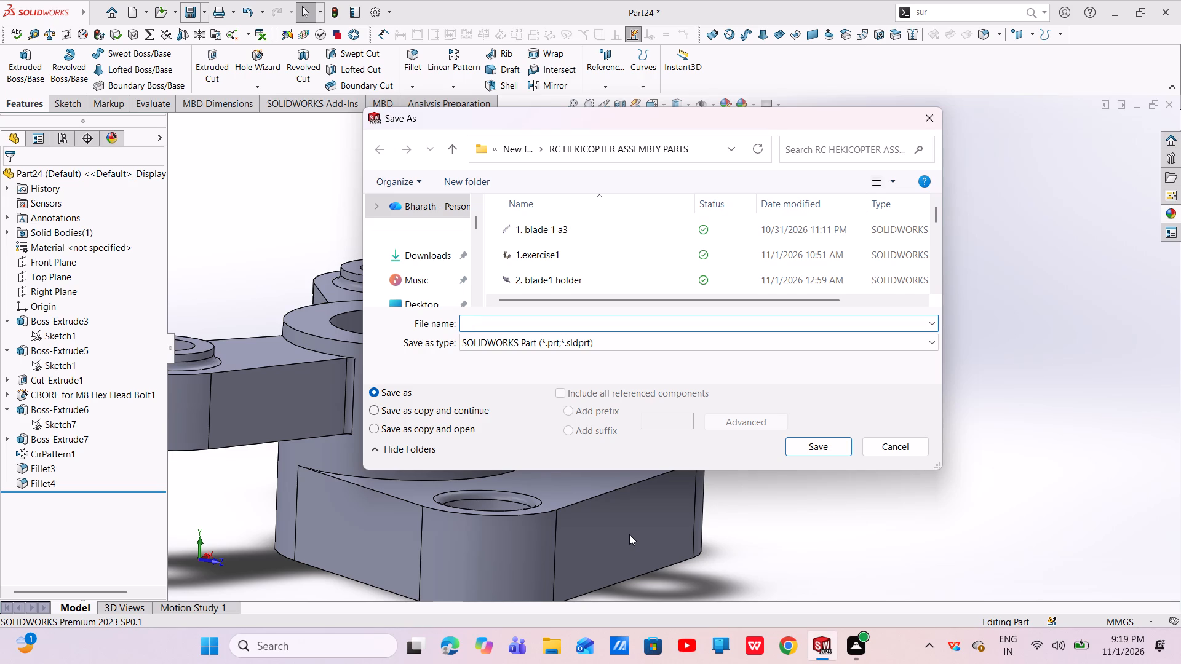
key(8)
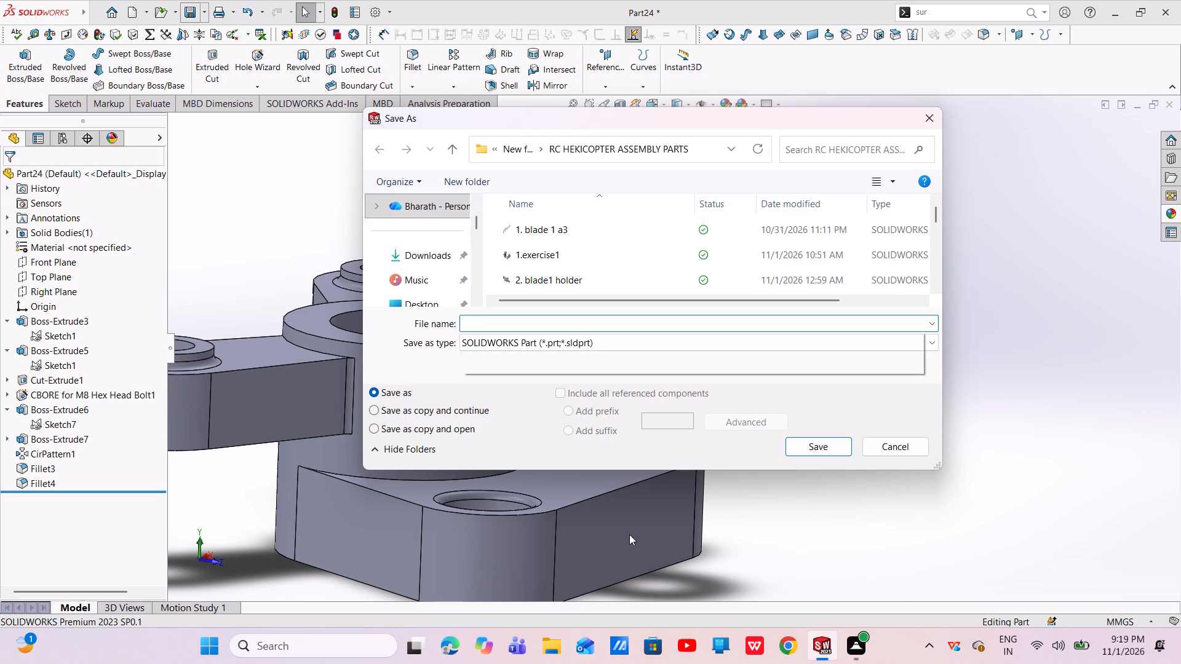
key(BackSpace)
key(9)
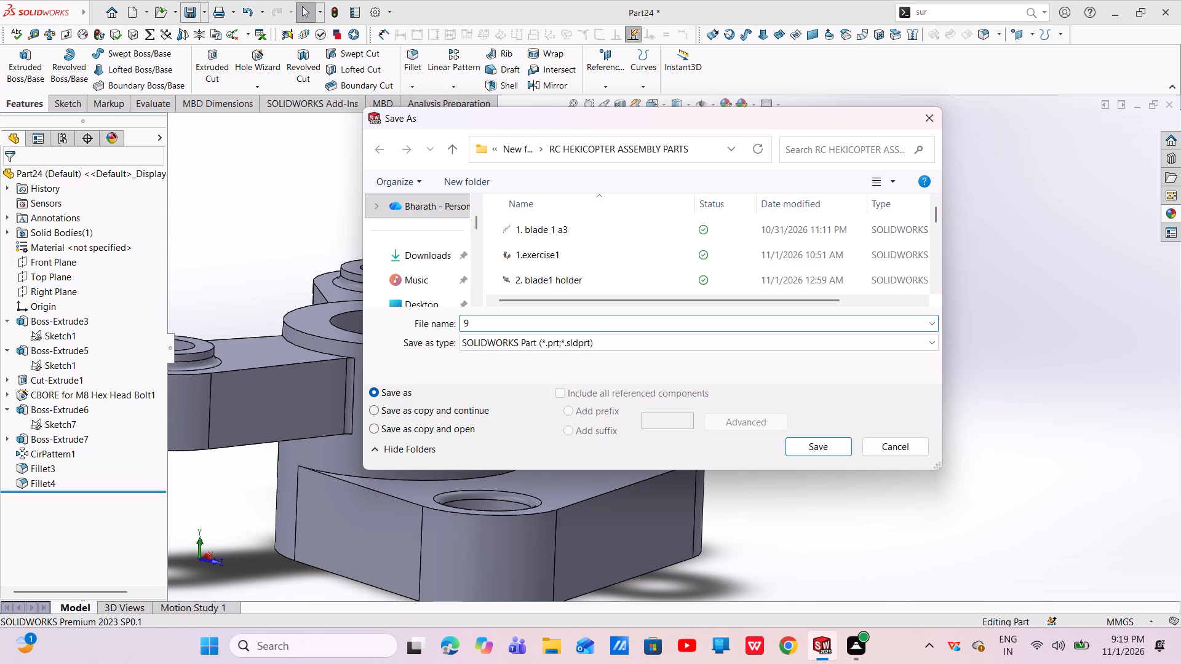
key(period)
key(e)
key(c)
key(BackSpace)
text(xe)
text(rcise)
key(Return)
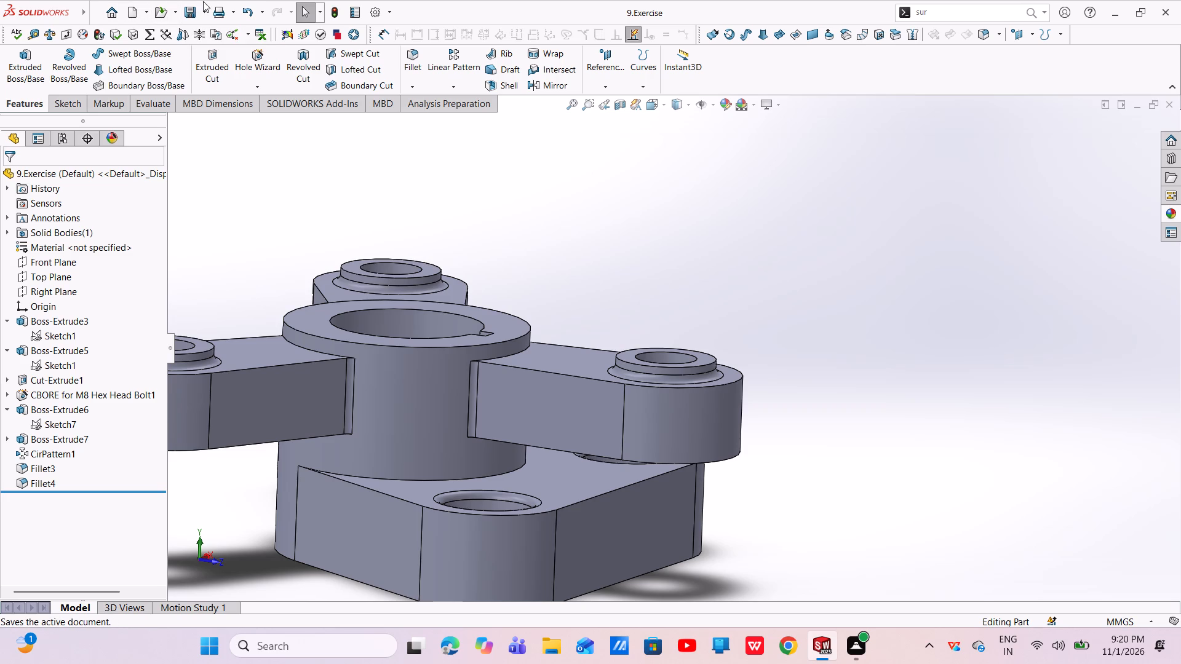
Save a copy of the part as an Adobe PDF named 9.Exercise in the same folder.
click(205, 17)
click(217, 46)
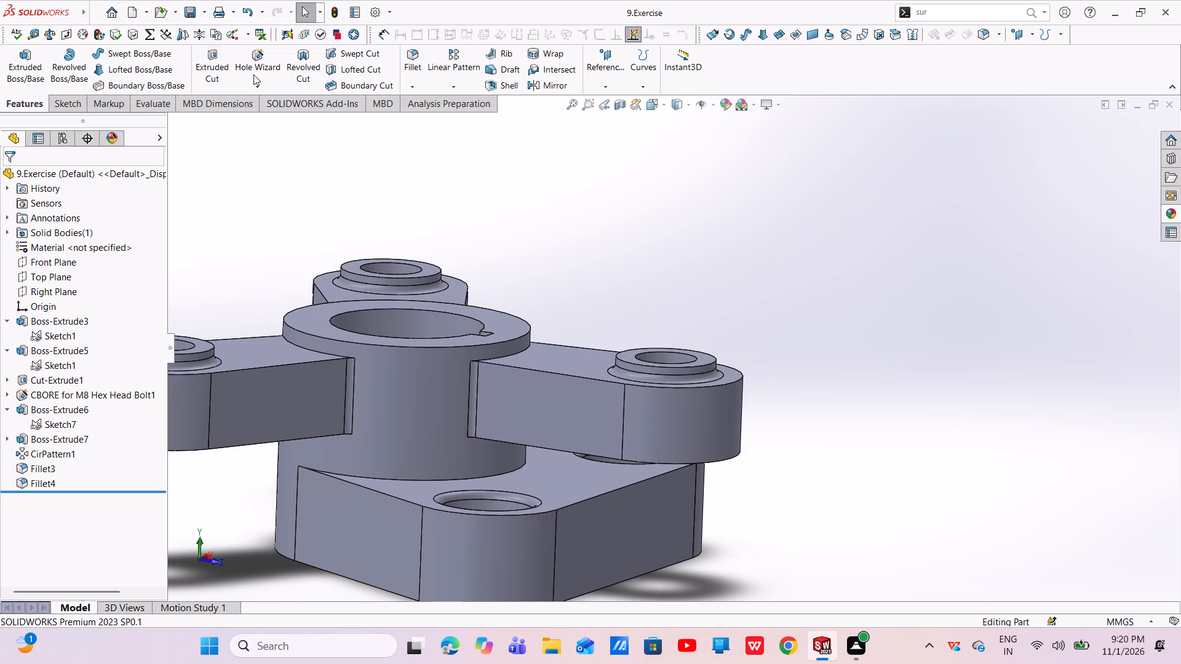
click(664, 346)
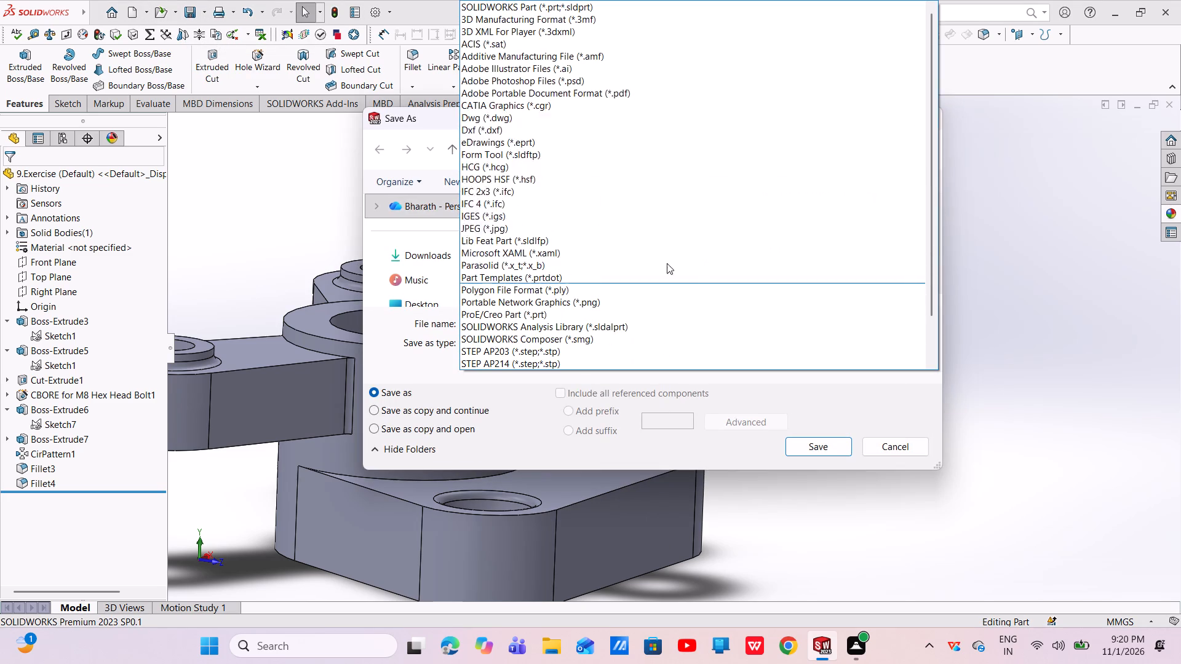
click(626, 90)
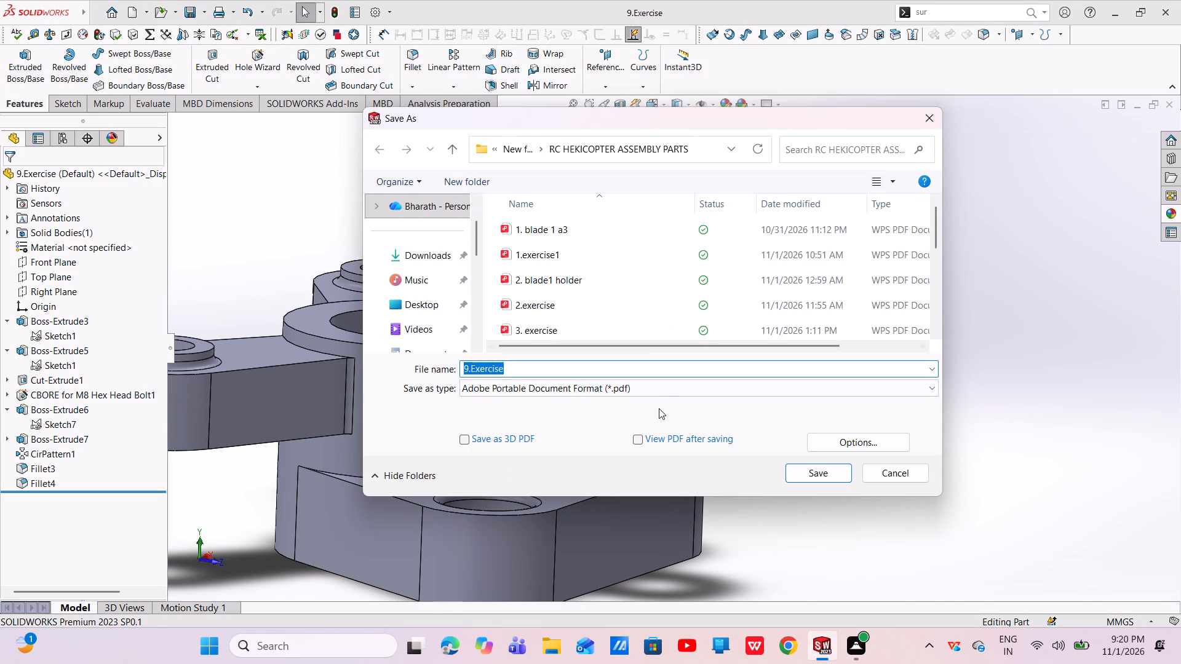
click(665, 391)
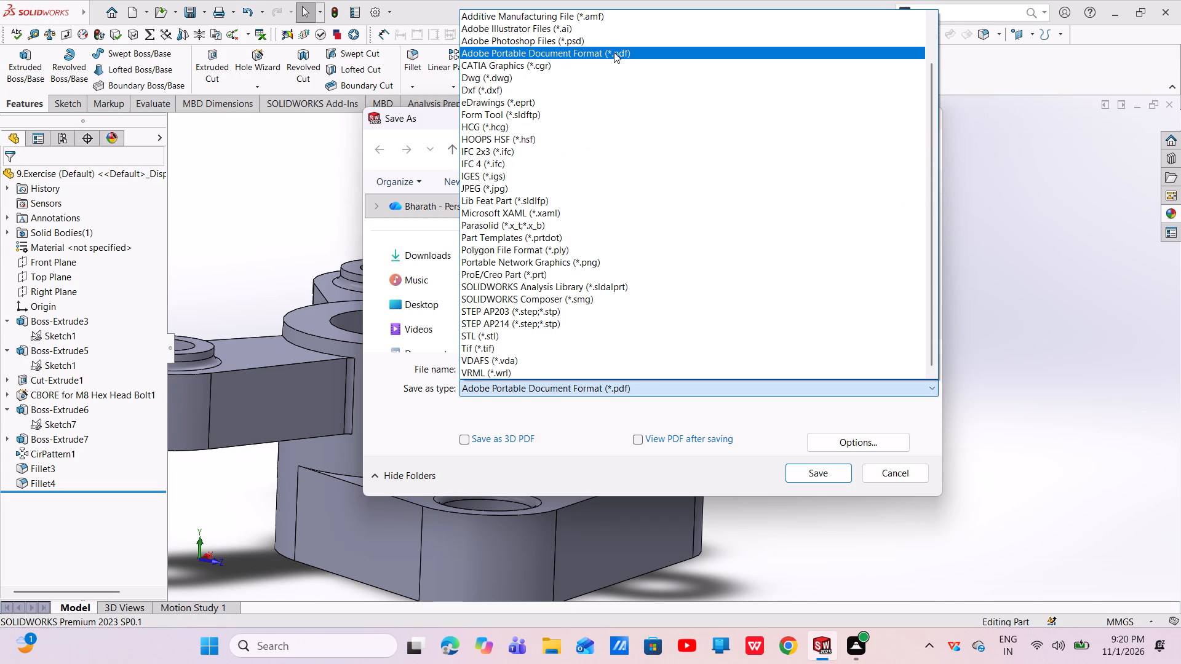
click(614, 52)
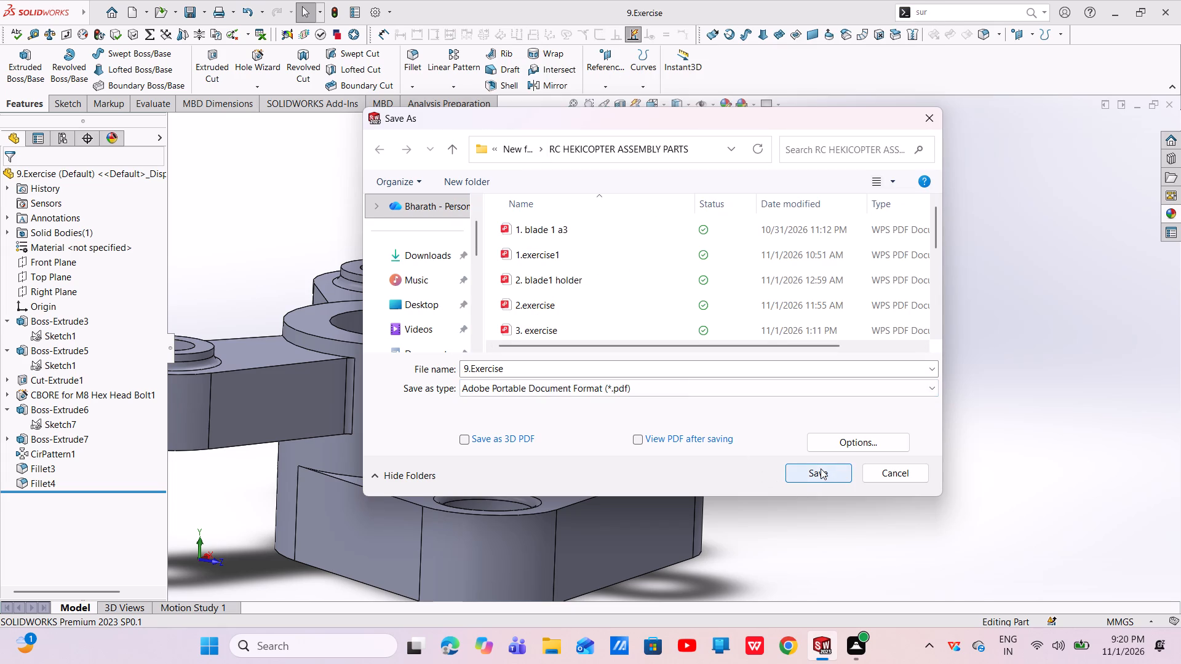
click(816, 471)
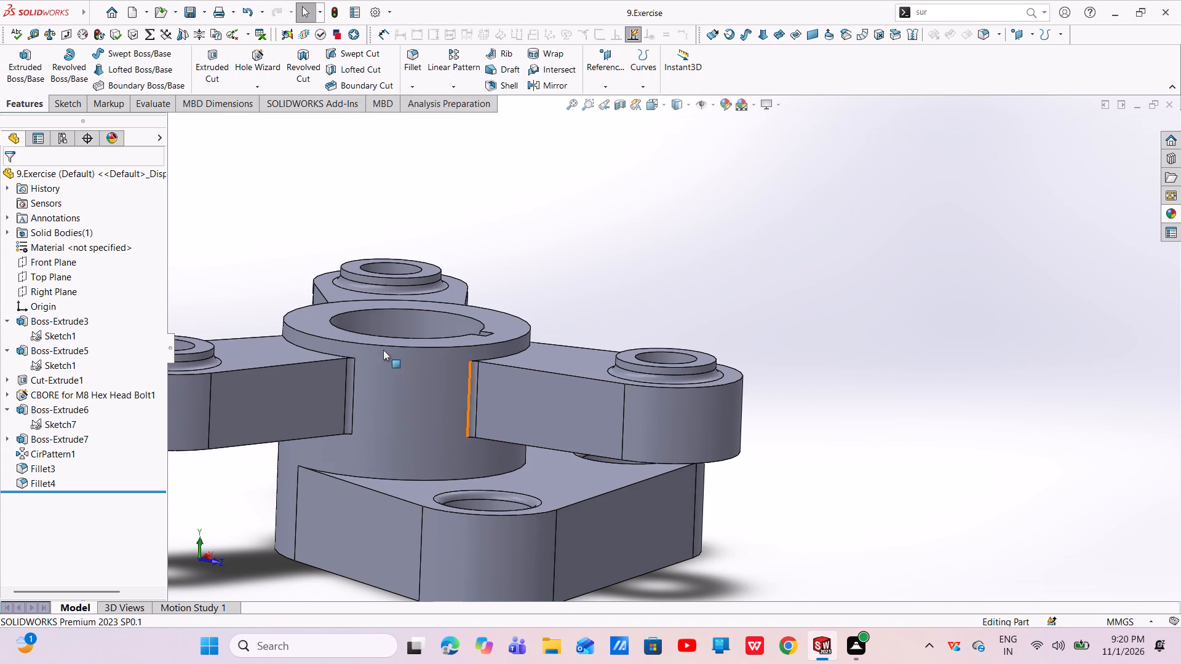